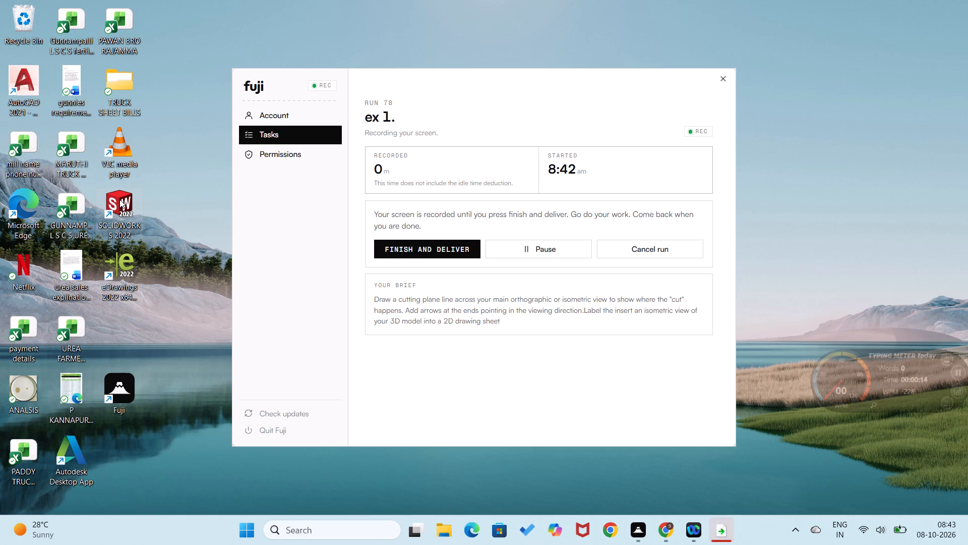
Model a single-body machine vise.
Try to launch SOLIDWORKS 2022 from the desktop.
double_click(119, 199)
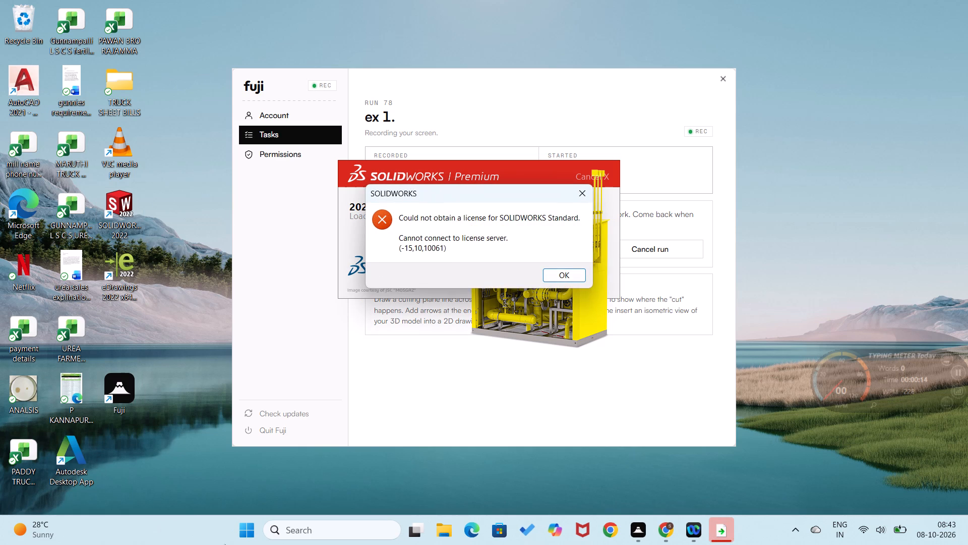
Bring up the Windows power options for restarting the computer.
click(246, 532)
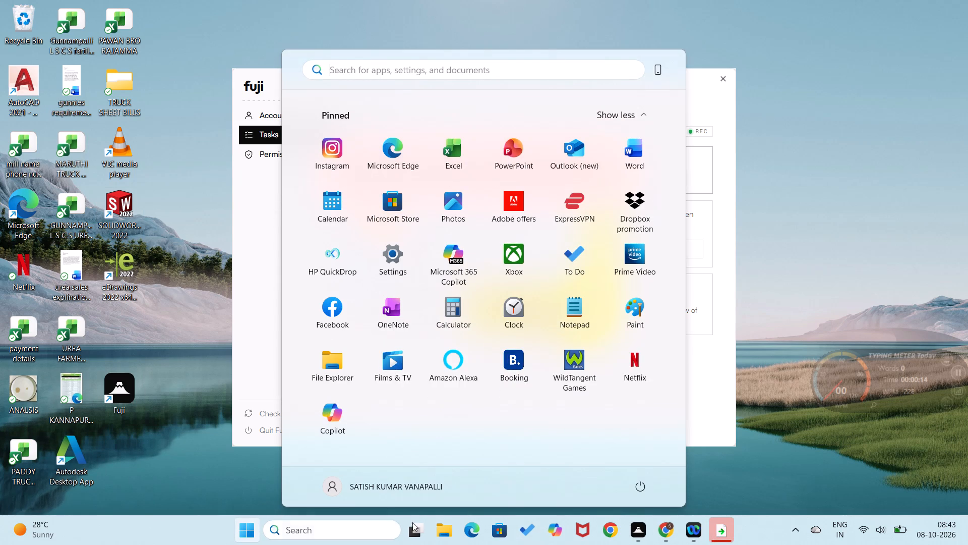
click(642, 486)
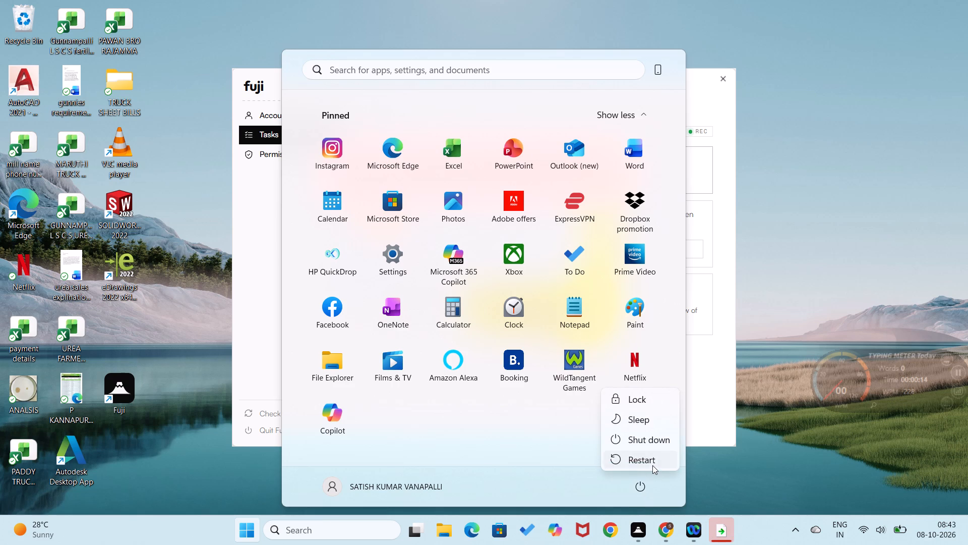
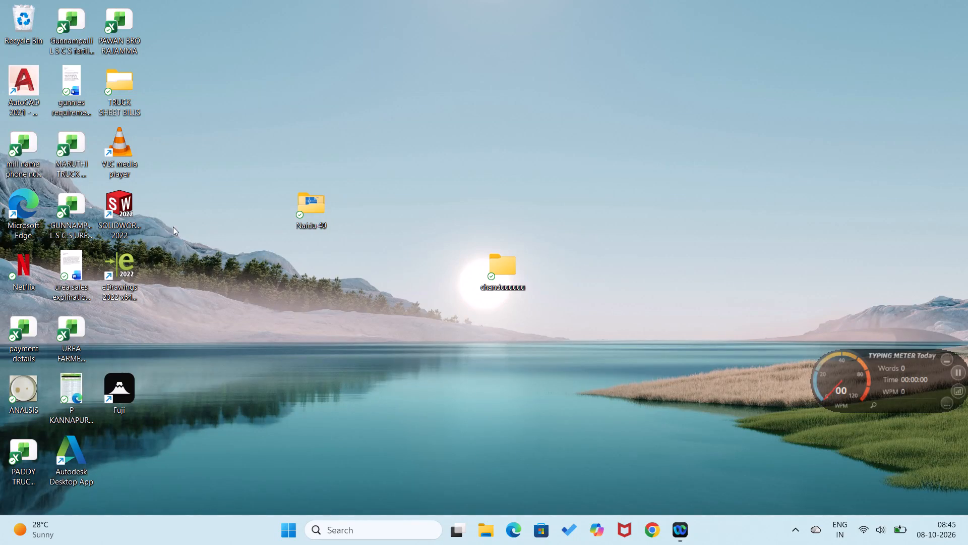
Launch the Fuji application from the desktop.
click(133, 385)
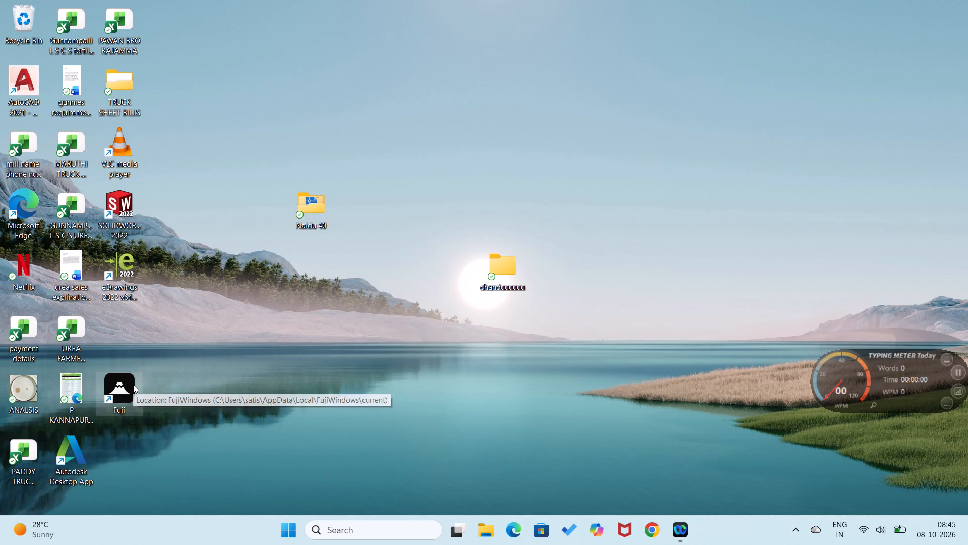
double_click(130, 387)
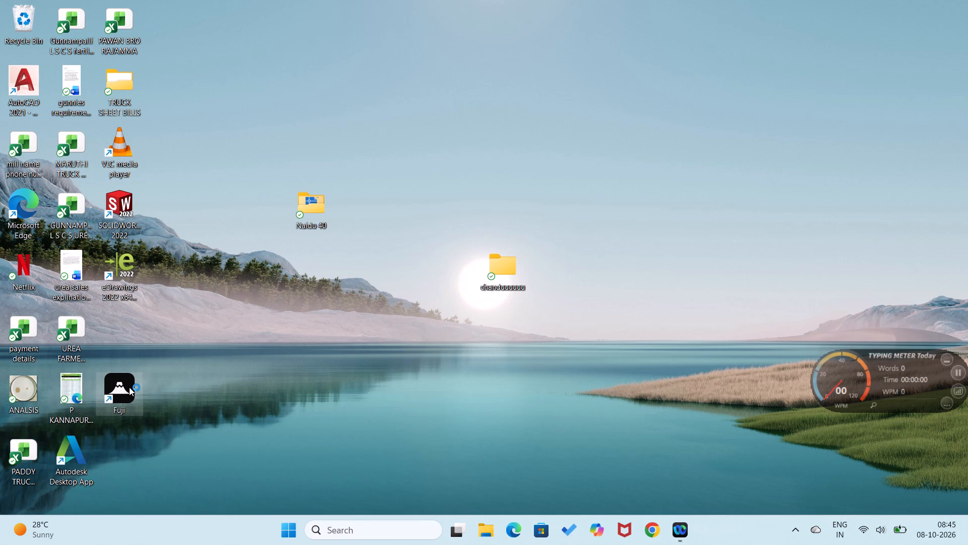
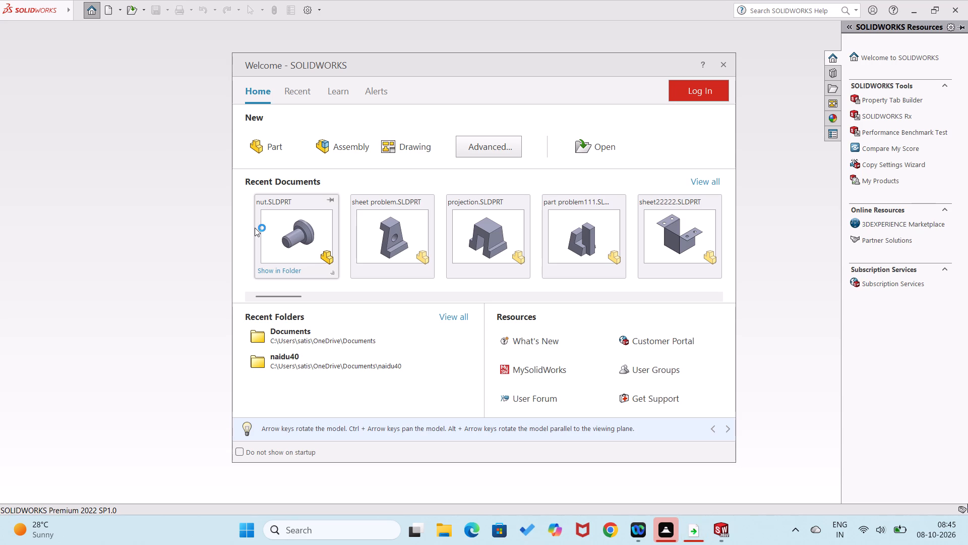
Create a new part and start a sketch on the Front Plane.
click(268, 157)
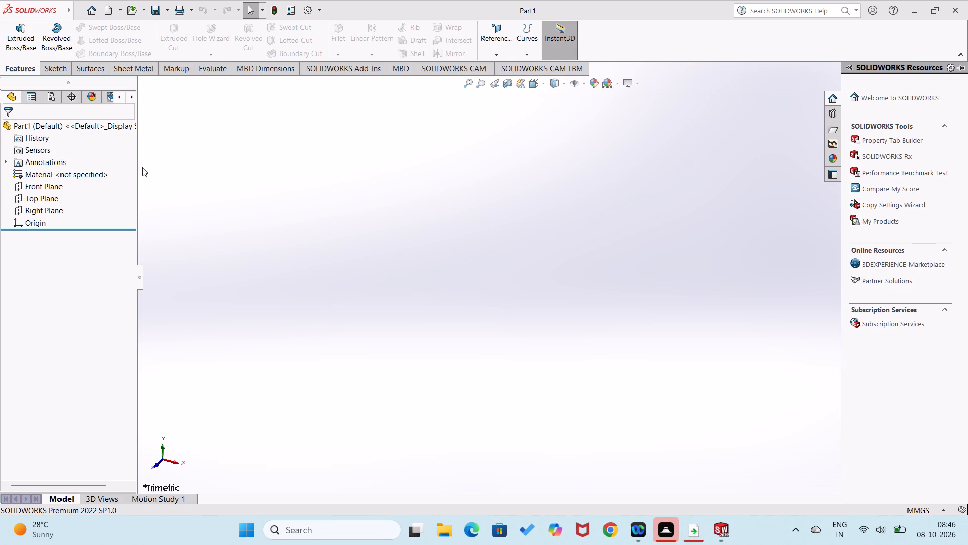
right_click(48, 187)
click(62, 175)
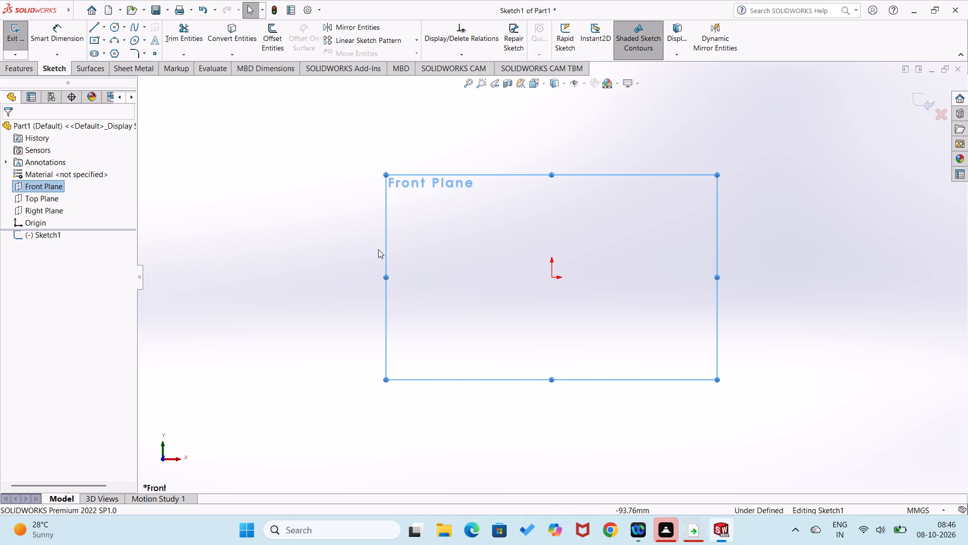
Sketch a closed inverted-T outline with lines starting at the origin, about 92 mm wide and 52 mm high overall.
right_drag(378, 249, 335, 356)
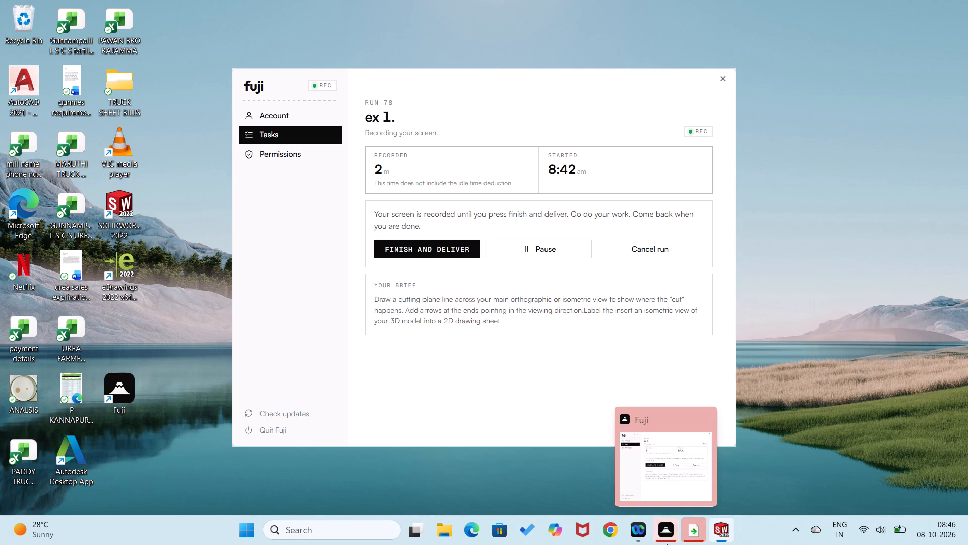
right_drag(556, 315, 464, 358)
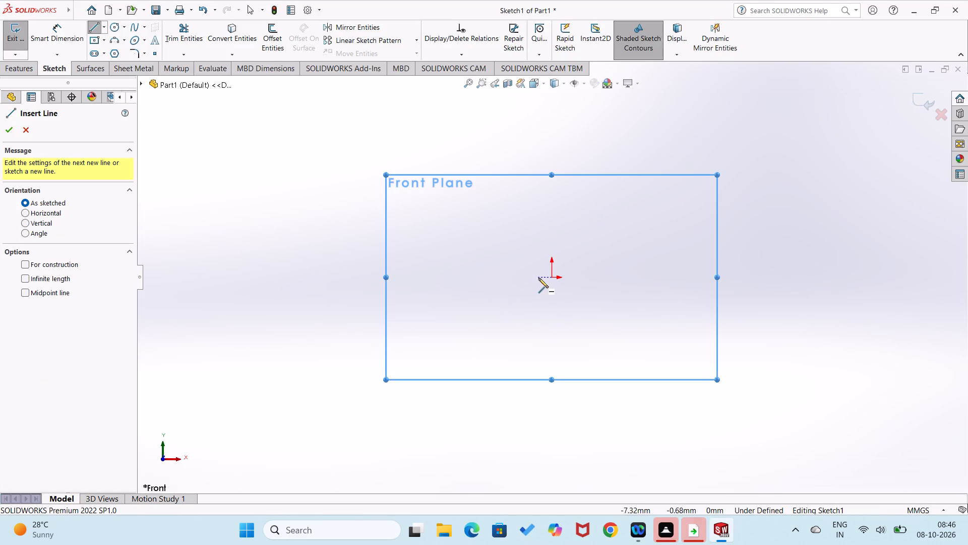
click(552, 277)
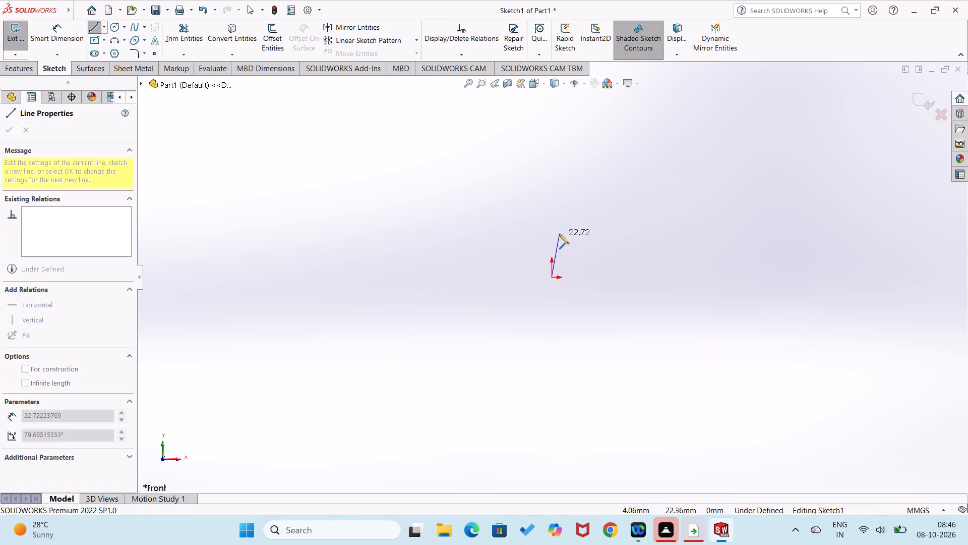
click(552, 227)
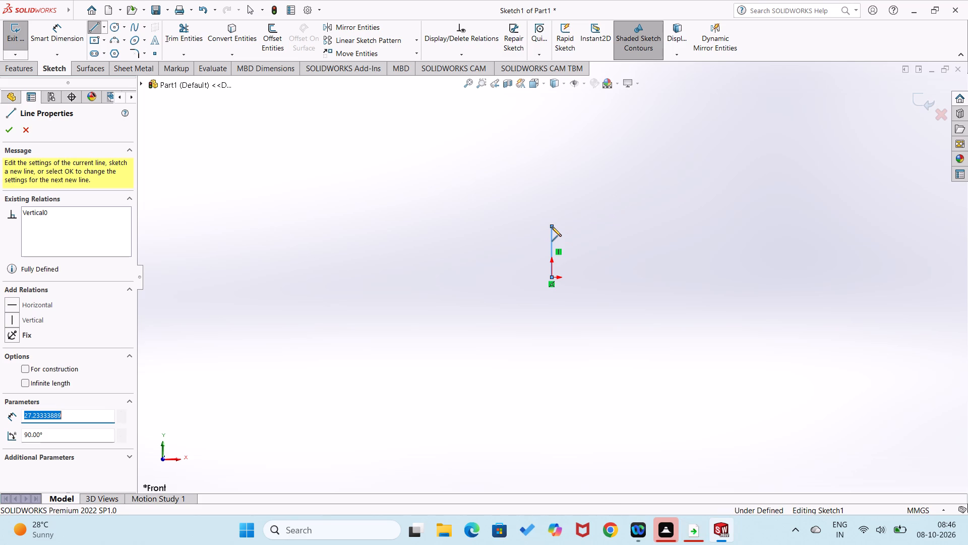
click(604, 227)
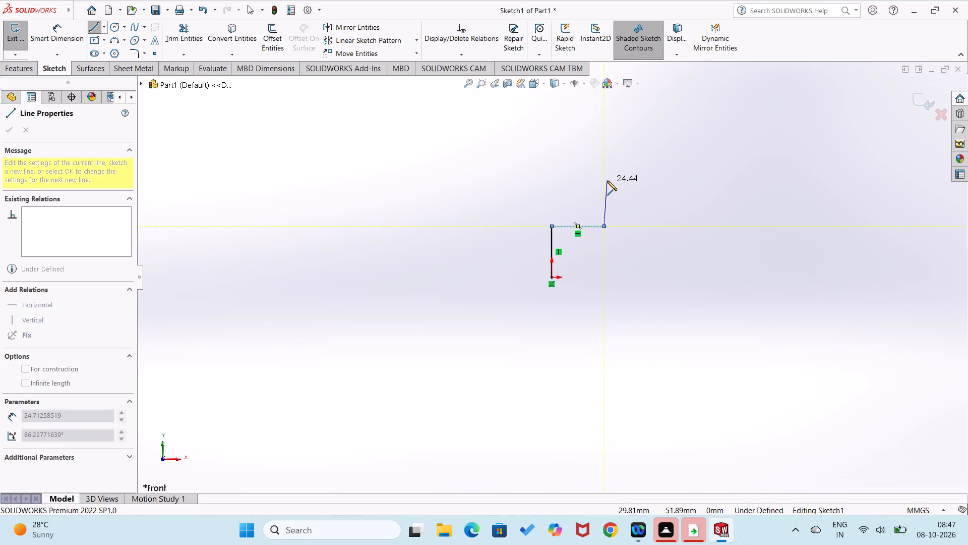
click(606, 178)
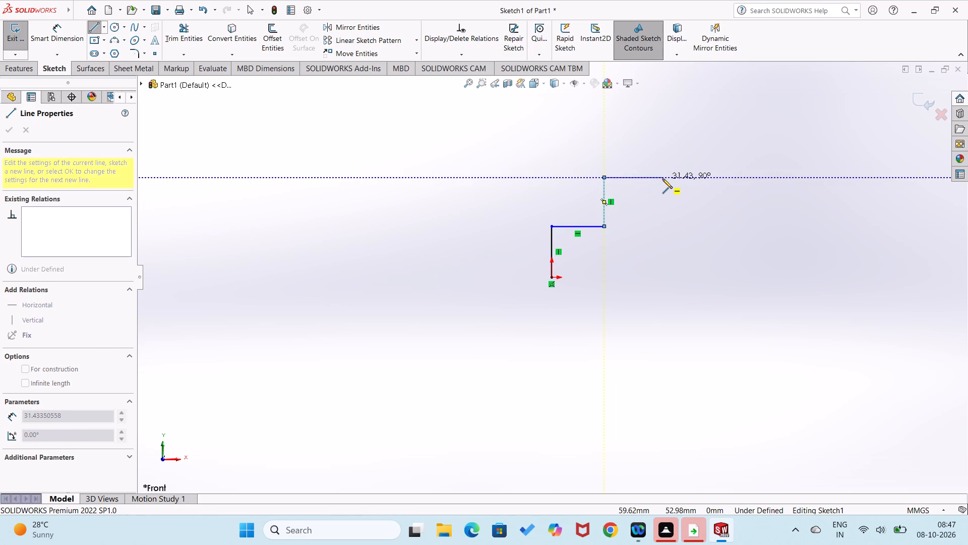
click(662, 179)
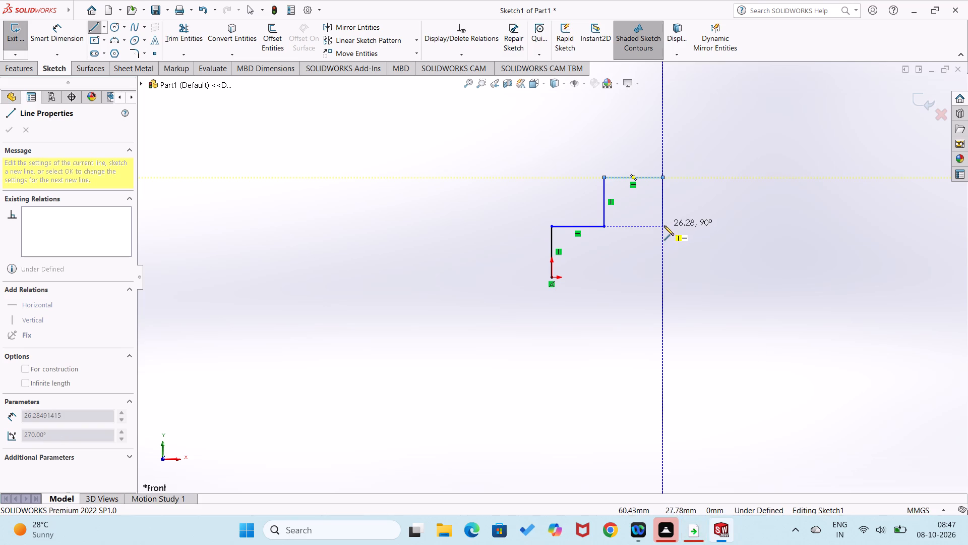
click(662, 228)
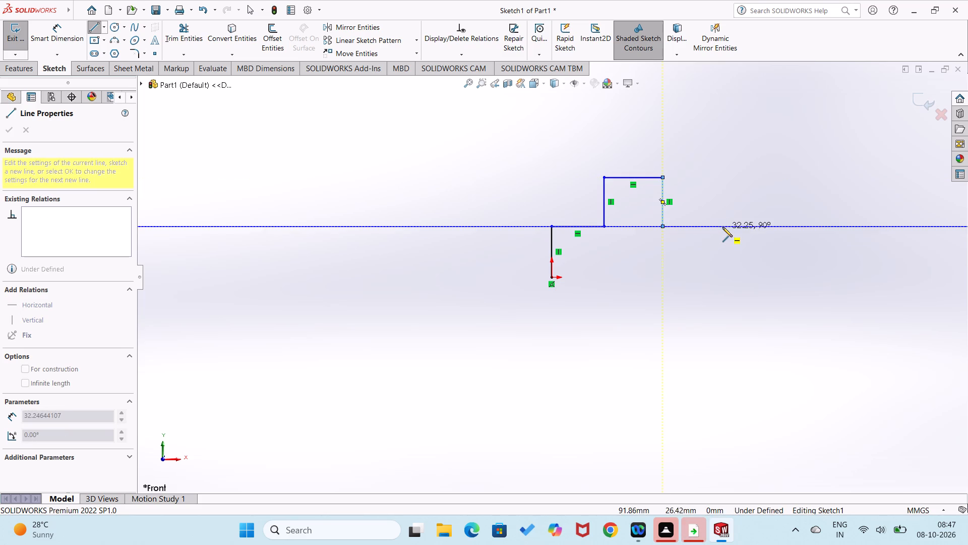
click(723, 227)
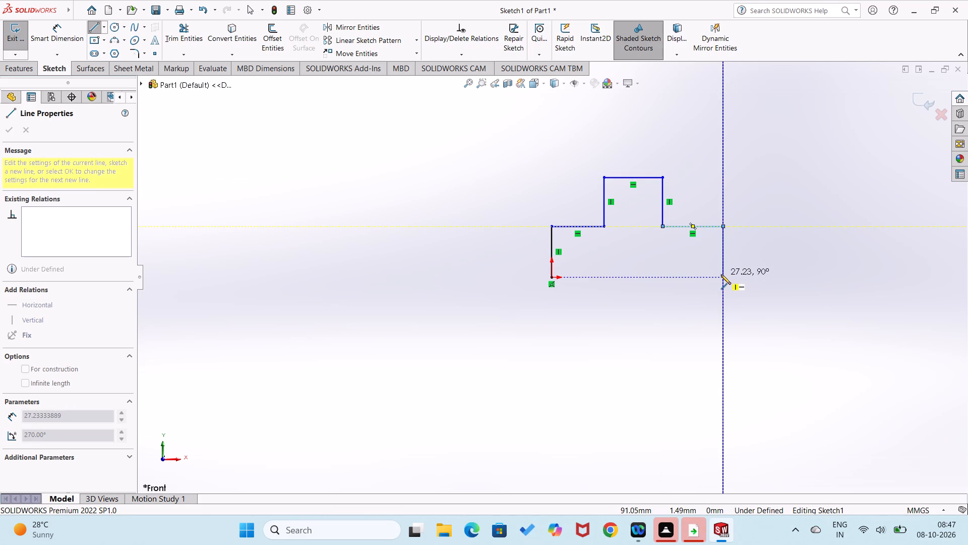
click(721, 278)
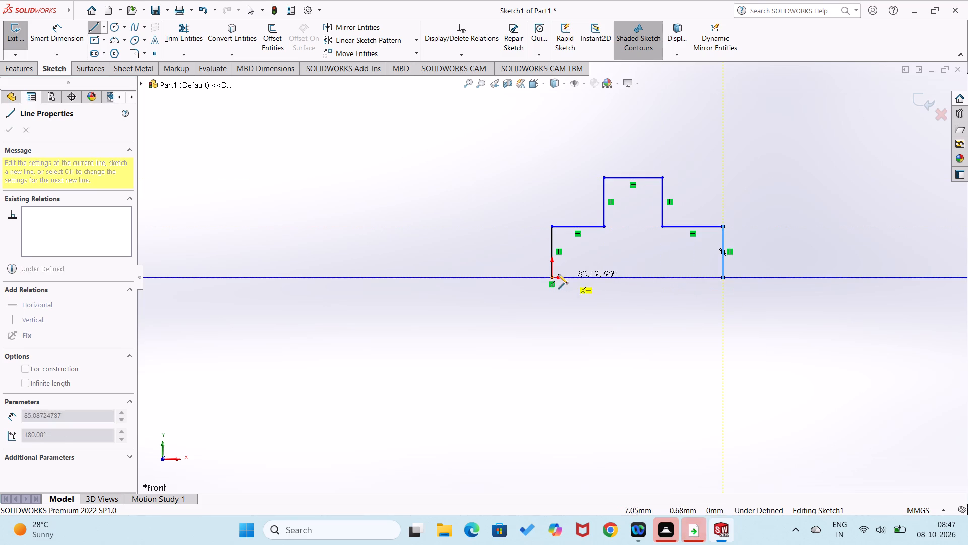
click(553, 279)
Dimension the bottom edge of the inverted-T profile at 90 mm.
right_drag(536, 331, 521, 220)
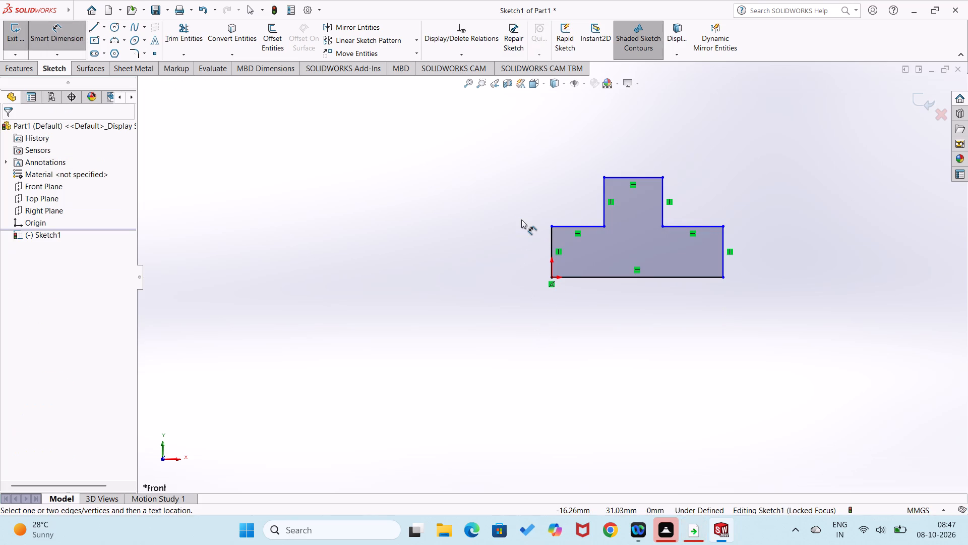
click(619, 278)
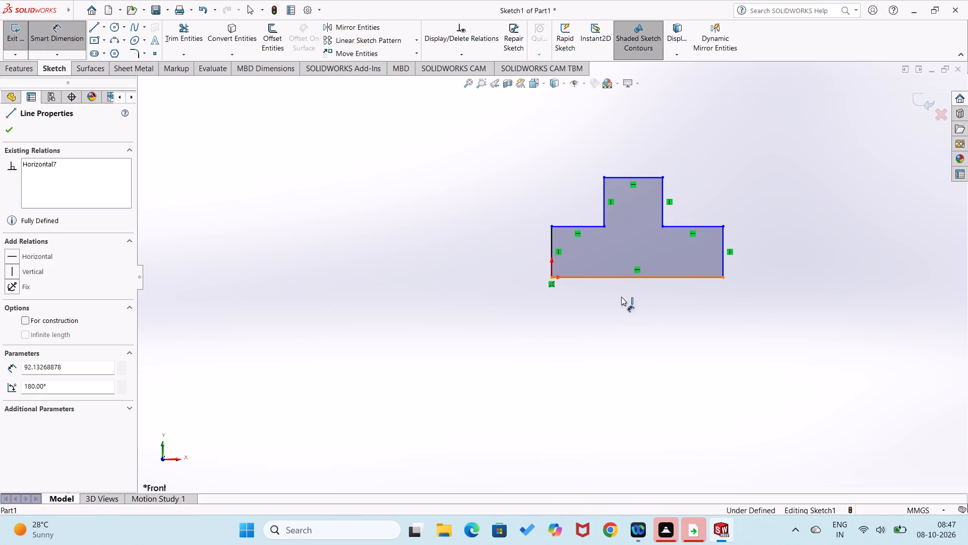
click(621, 298)
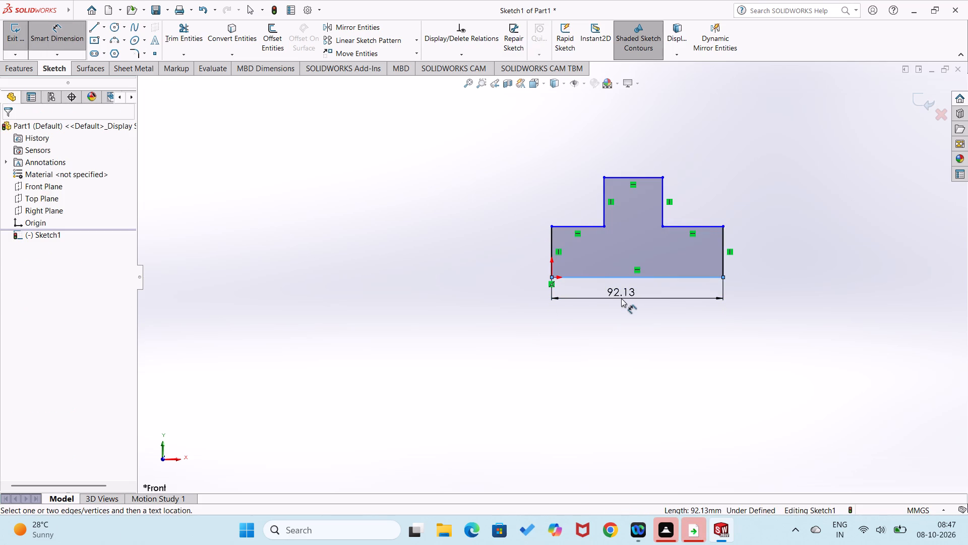
text(90)
key(Return)
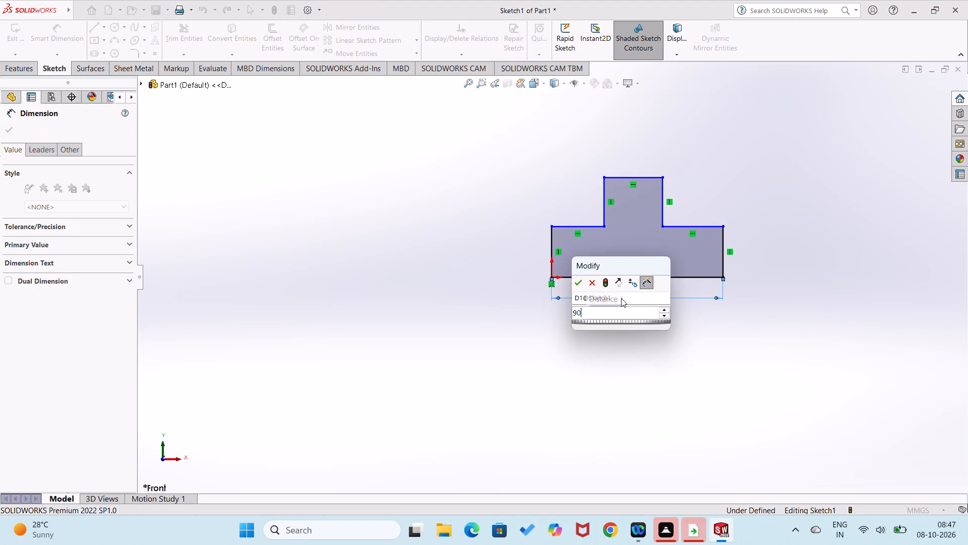
click(632, 376)
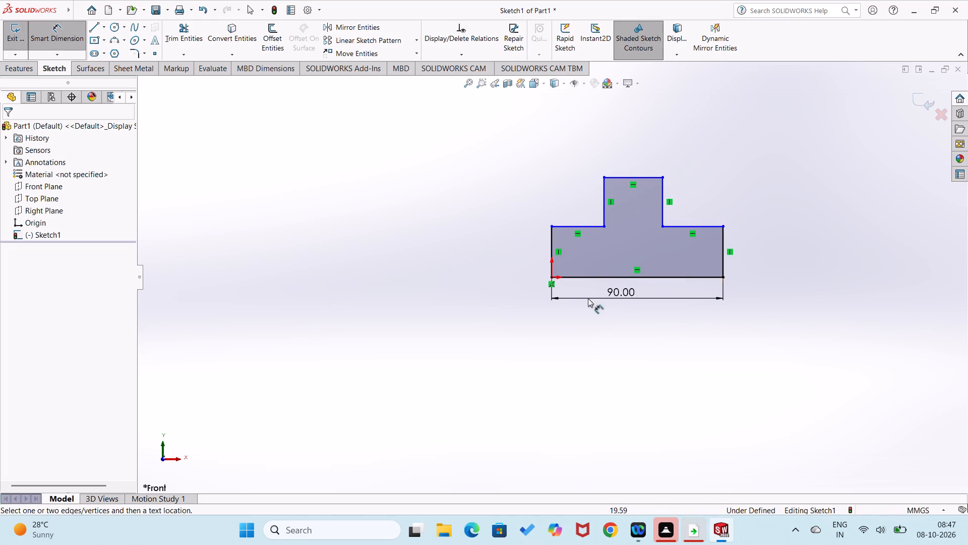
Dimension the horizontal shoulder edges on both sides of the raised middle section at 30 mm each.
click(587, 227)
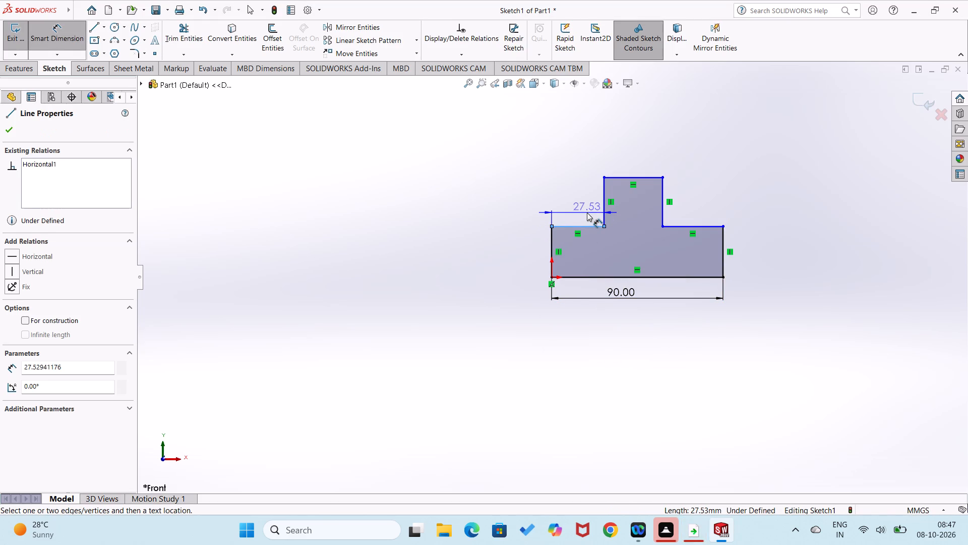
click(587, 212)
text(30)
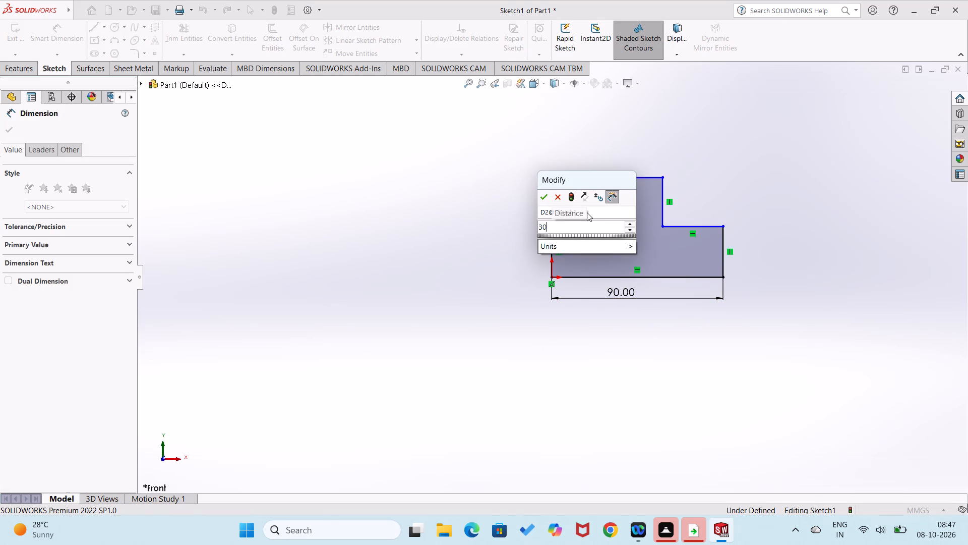
key(Return)
click(472, 291)
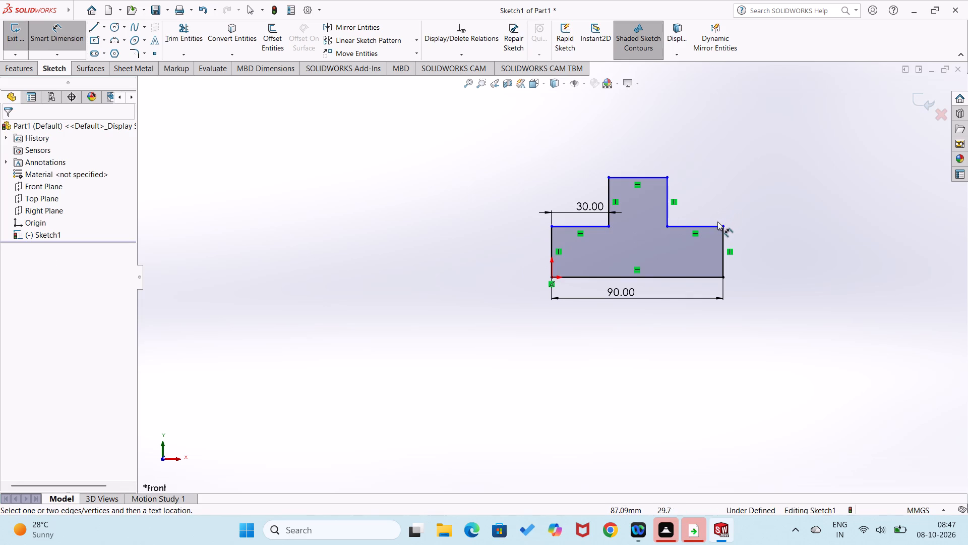
click(716, 225)
click(717, 213)
text(30)
key(Return)
click(740, 239)
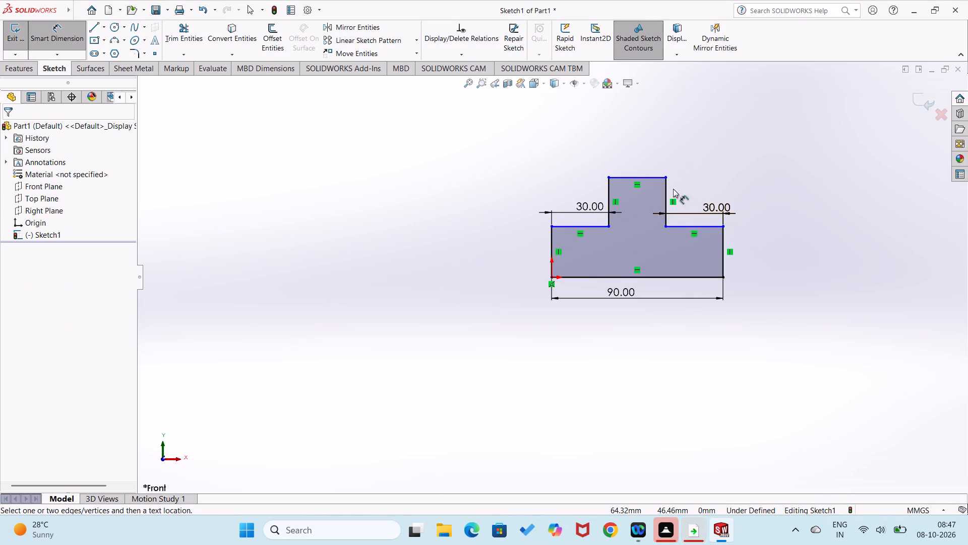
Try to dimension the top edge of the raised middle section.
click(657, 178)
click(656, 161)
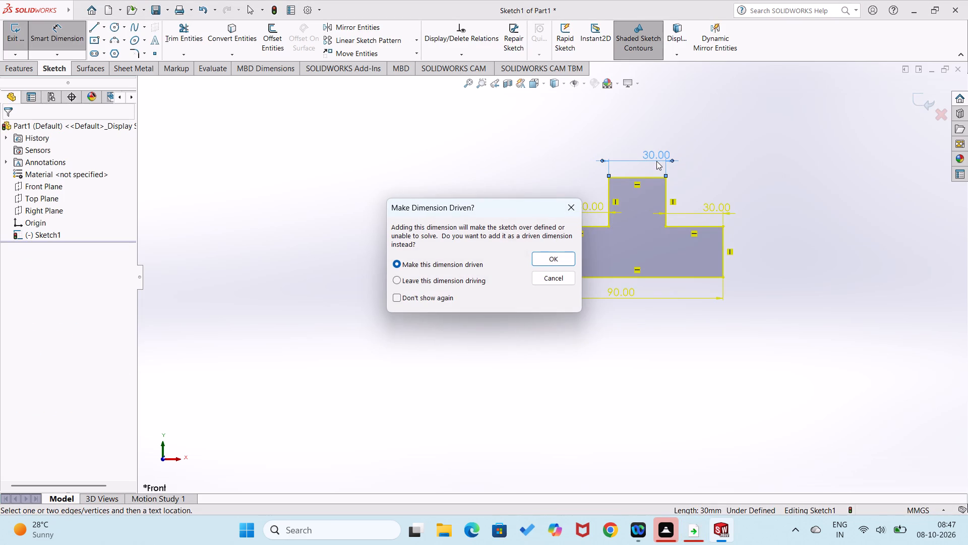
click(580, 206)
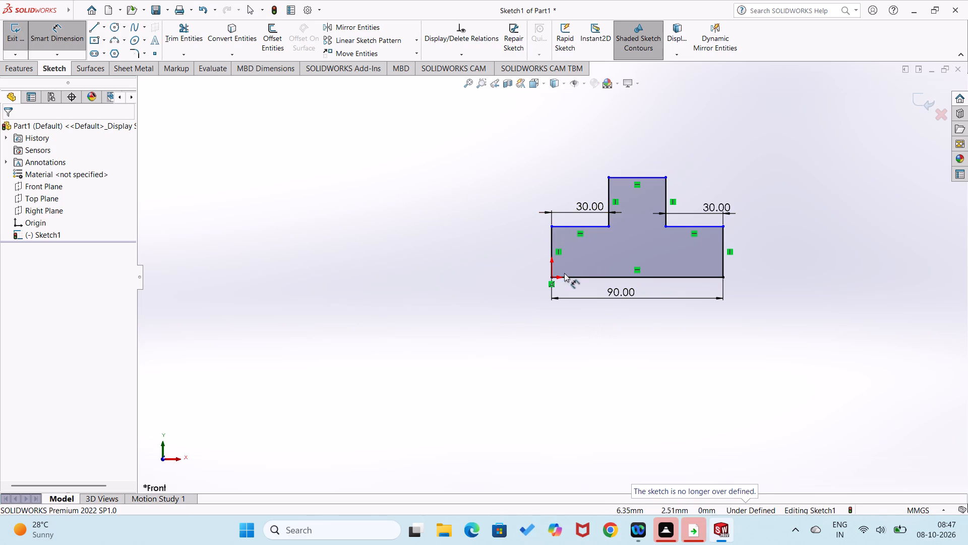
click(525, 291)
Dimension the profile's overall height from the origin to the top corner at 50 mm.
click(553, 279)
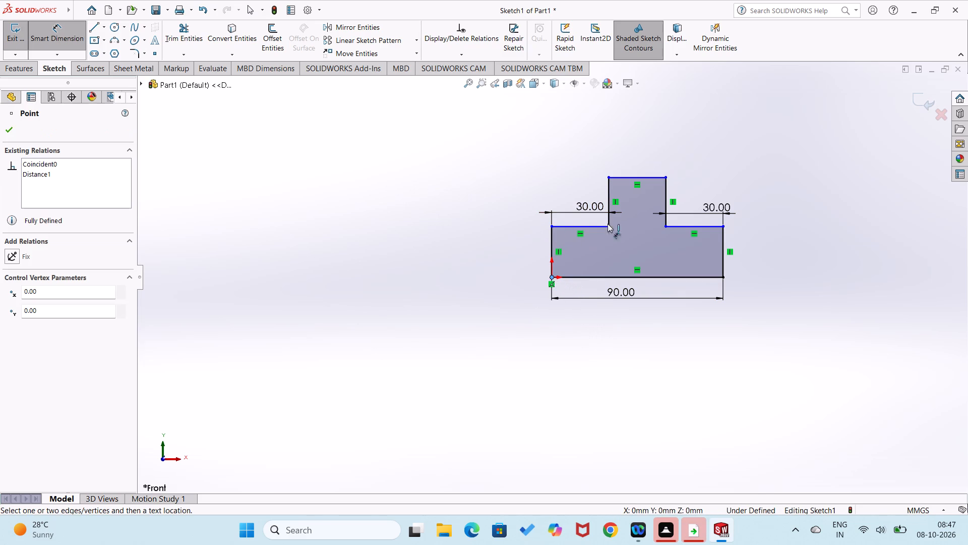
click(607, 178)
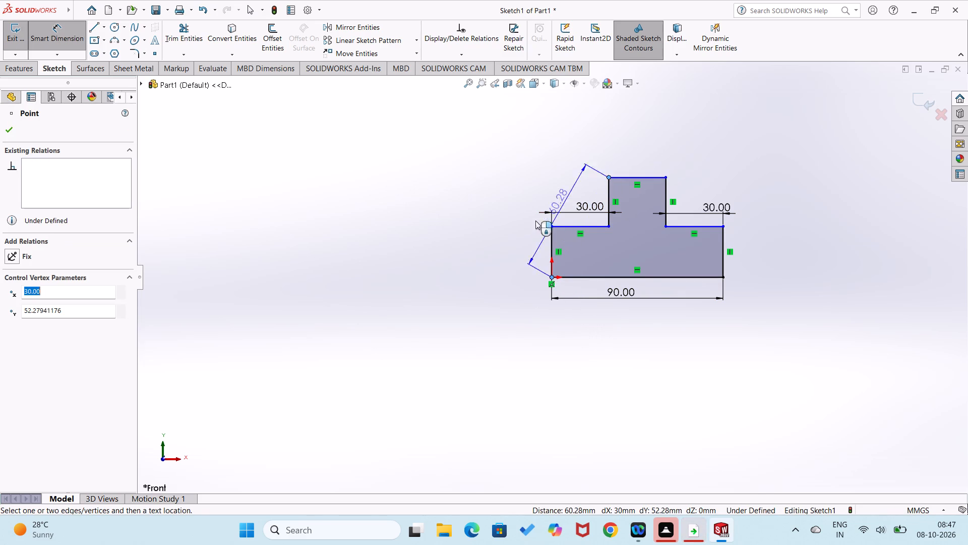
click(524, 242)
text(50)
key(Return)
click(499, 288)
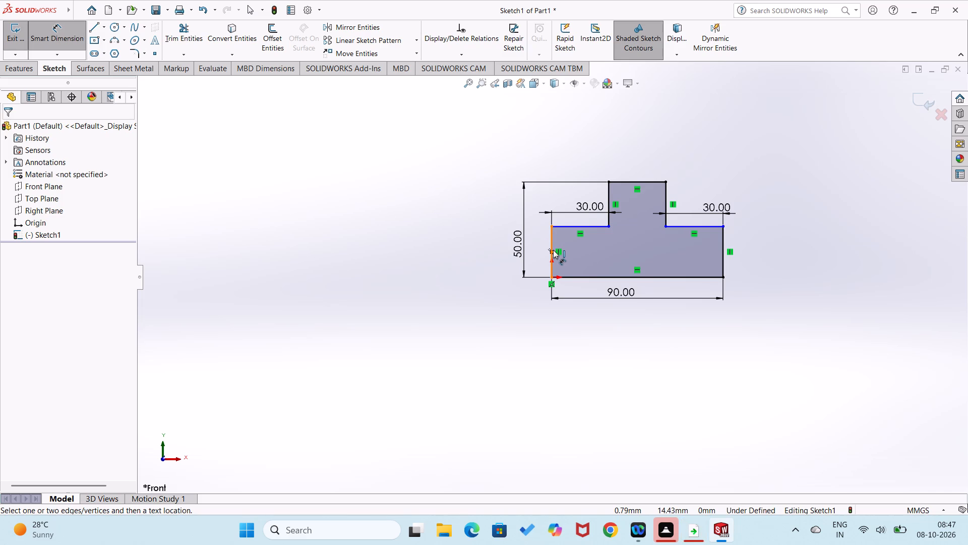
Dimension the two outer vertical edges of the profile at 30 mm each.
key(ctrl+1)
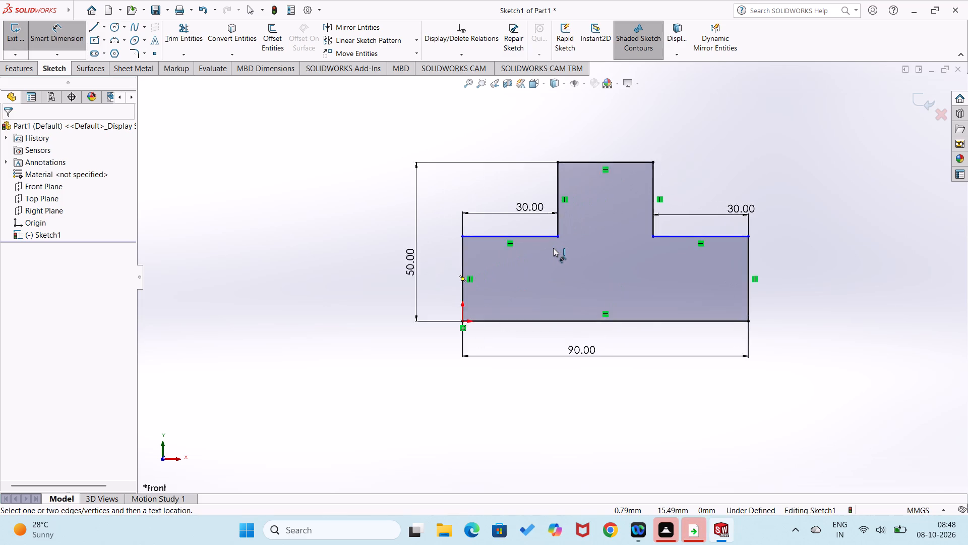
key(ctrl+1)
key(ctrl+2)
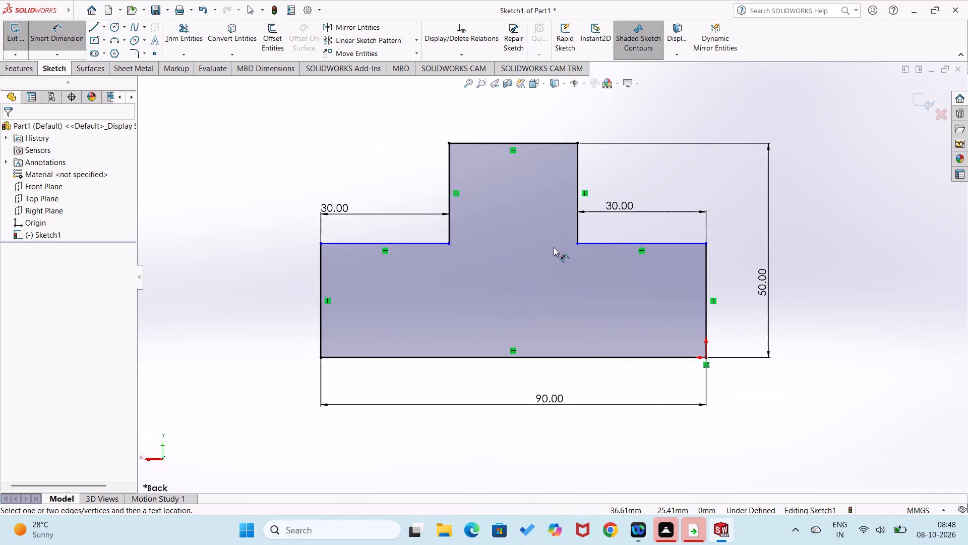
key(ctrl+2)
key(ctrl+3)
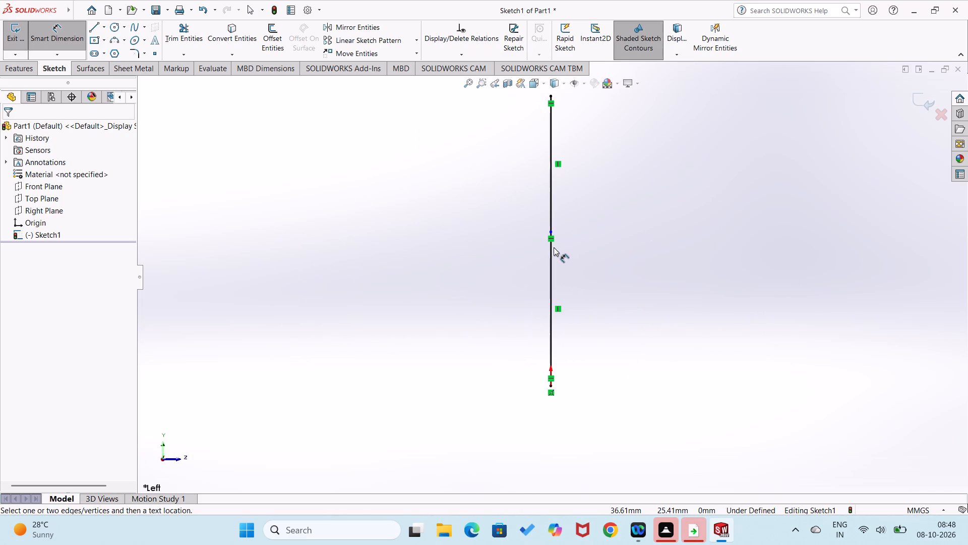
key(ctrl+1)
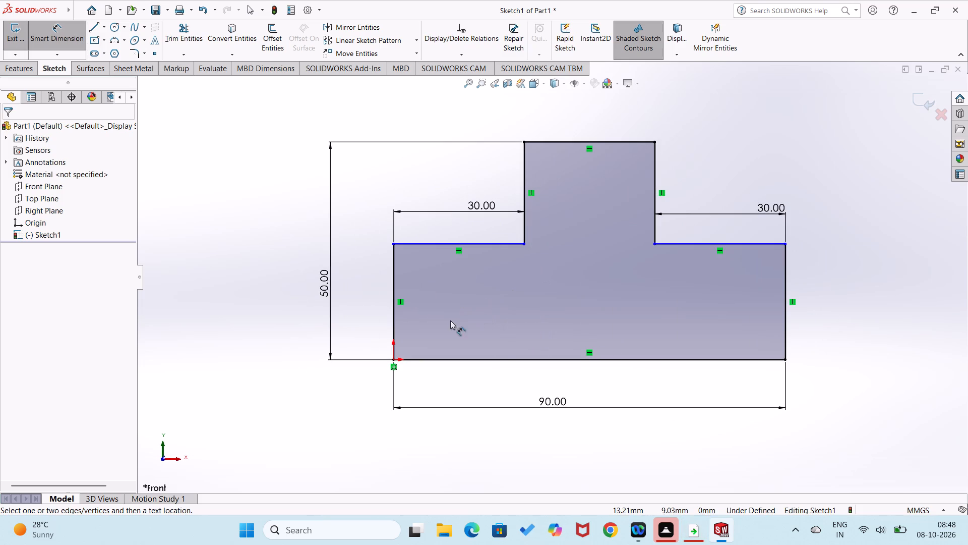
click(394, 319)
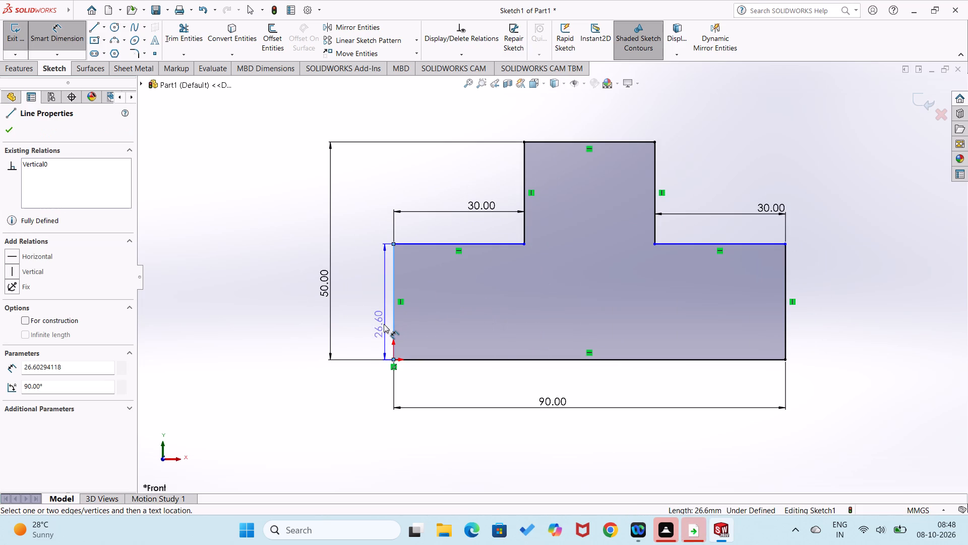
click(378, 324)
text(30)
key(Return)
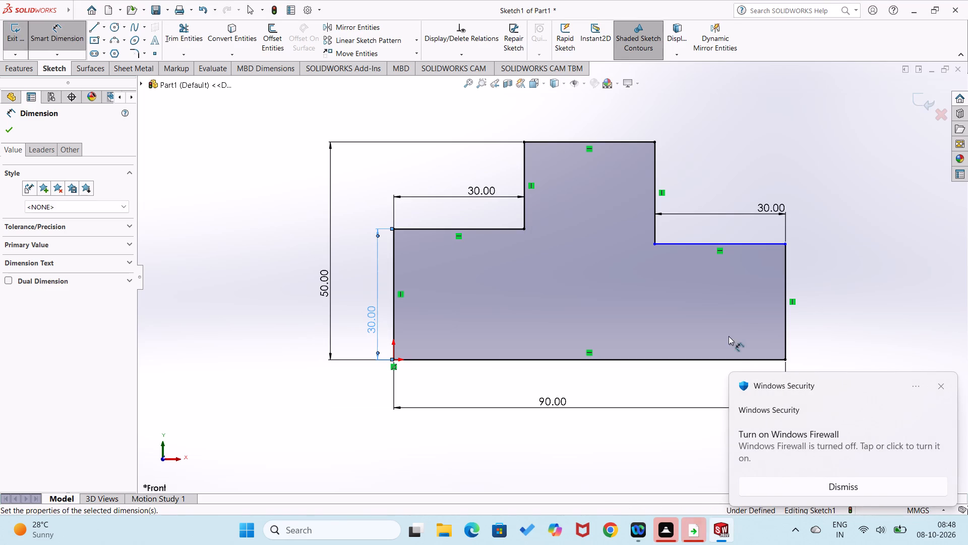
click(787, 347)
click(817, 346)
text(30)
key(Return)
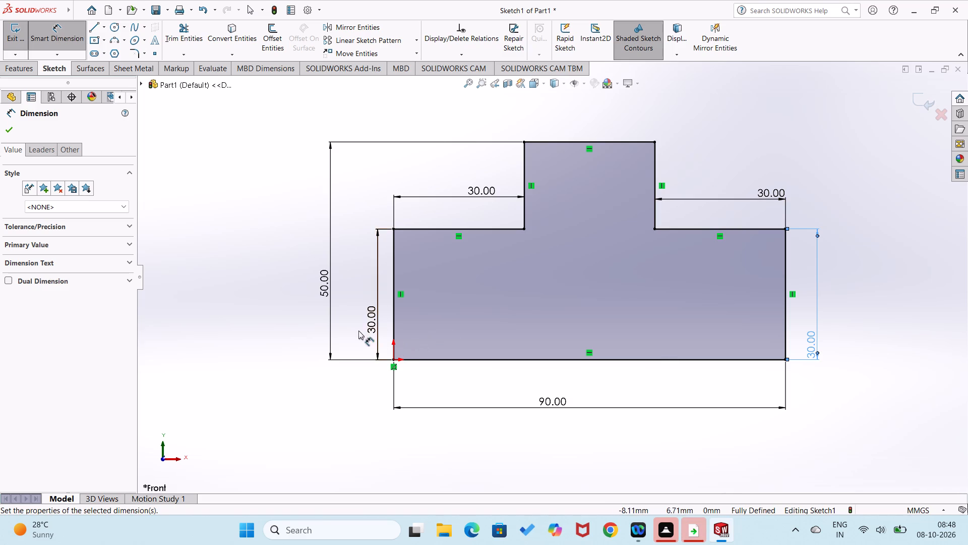
Set the height dimensions of the profile's two outer vertical edges to 25 mm each.
double_click(371, 327)
text(25)
key(Return)
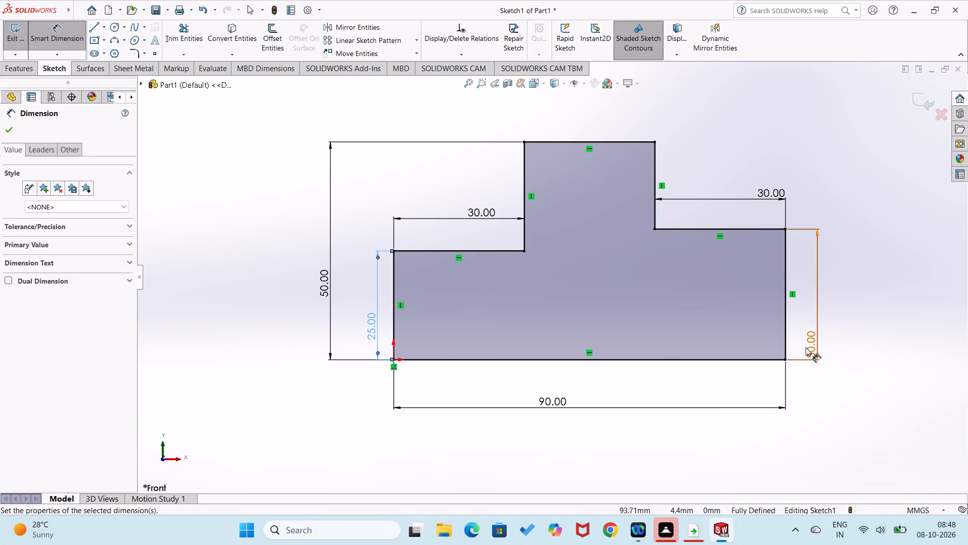
double_click(815, 358)
text(25)
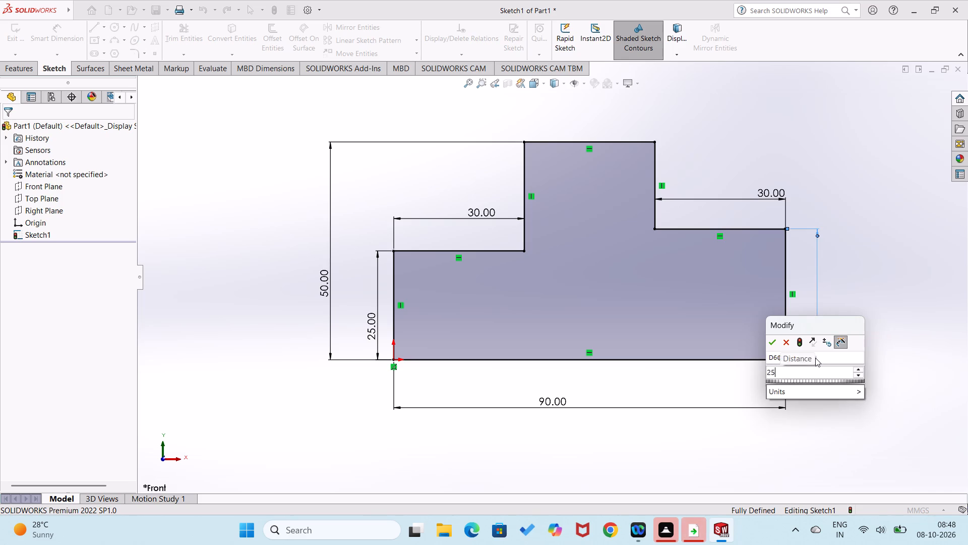
key(Return)
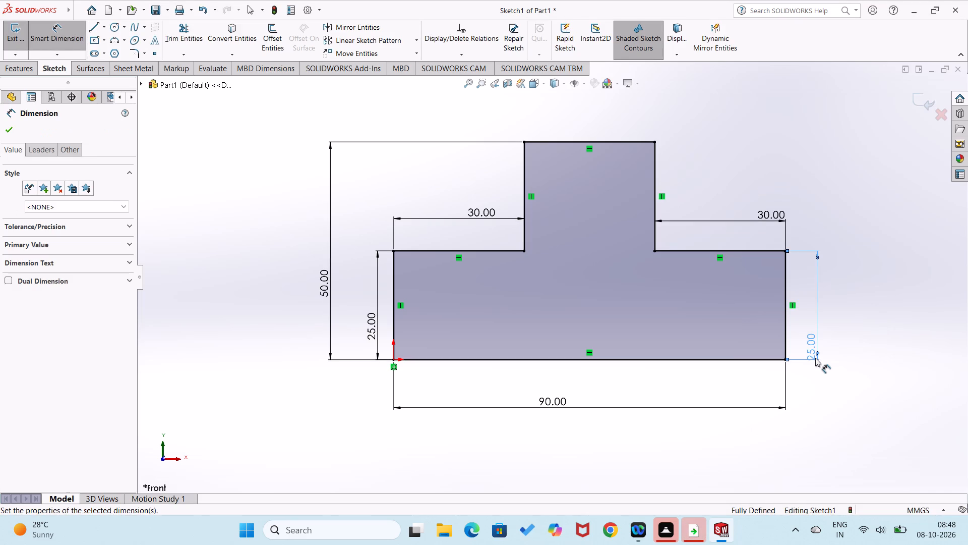
Extrude the inverted-T profile 30 mm as a blind boss from the sketch plane.
click(11, 73)
click(16, 49)
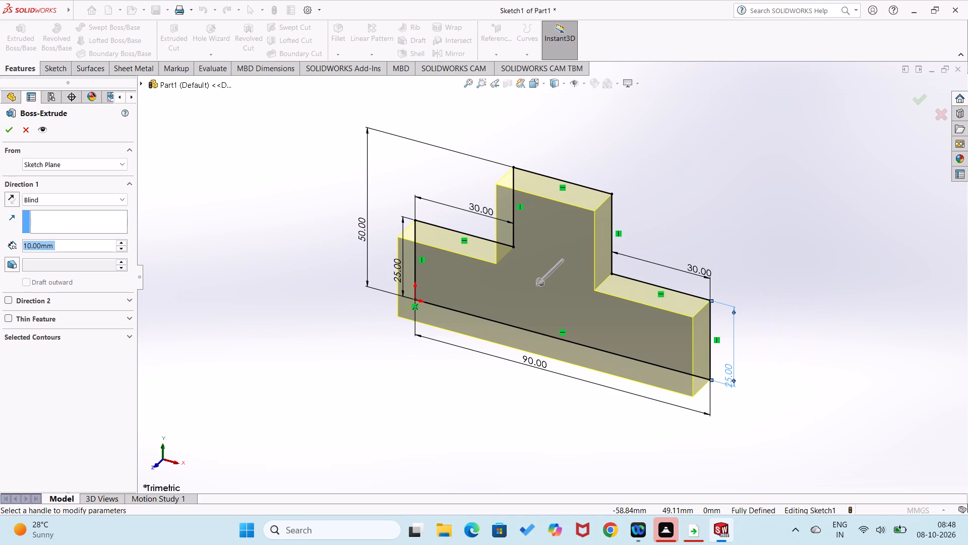
double_click(123, 243)
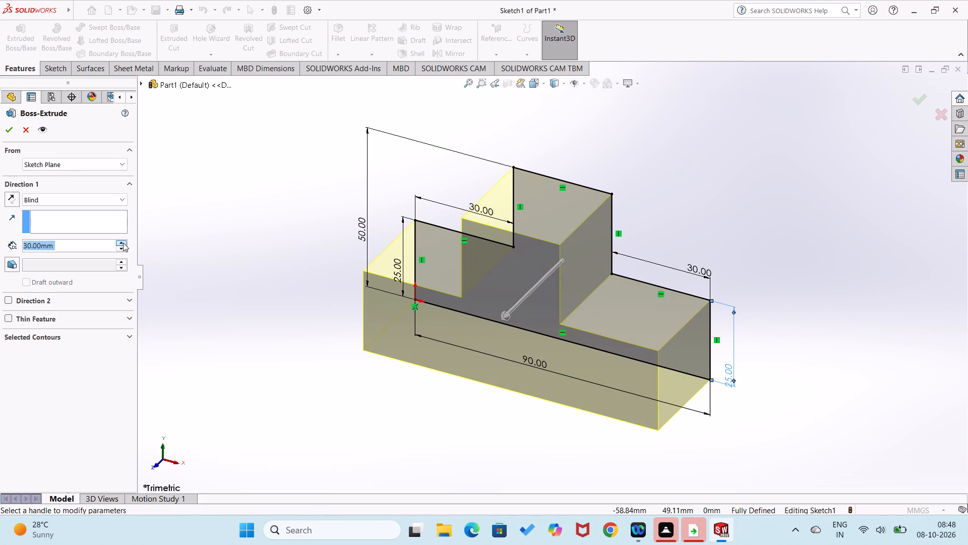
click(11, 132)
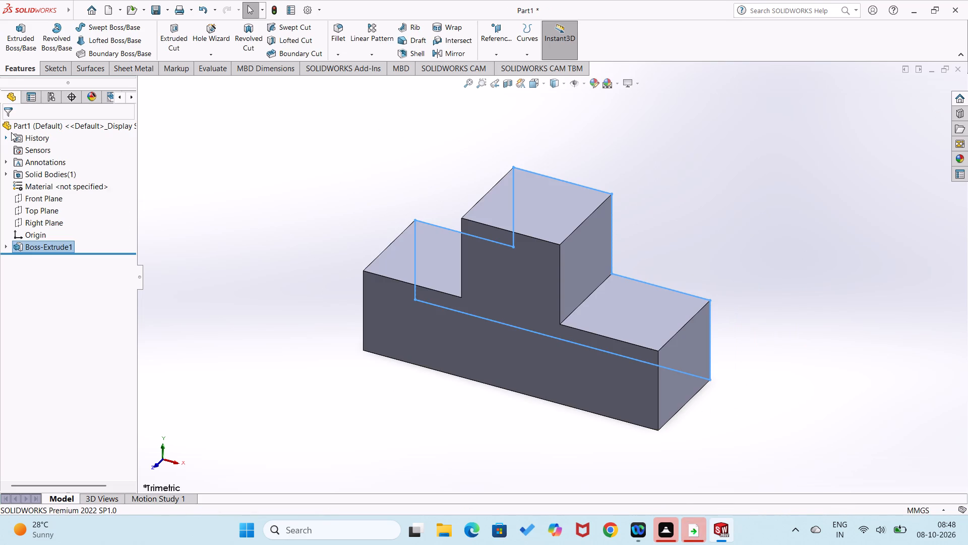
Start a new sketch on the rear T-shaped face of the extruded body.
key(ctrl+1)
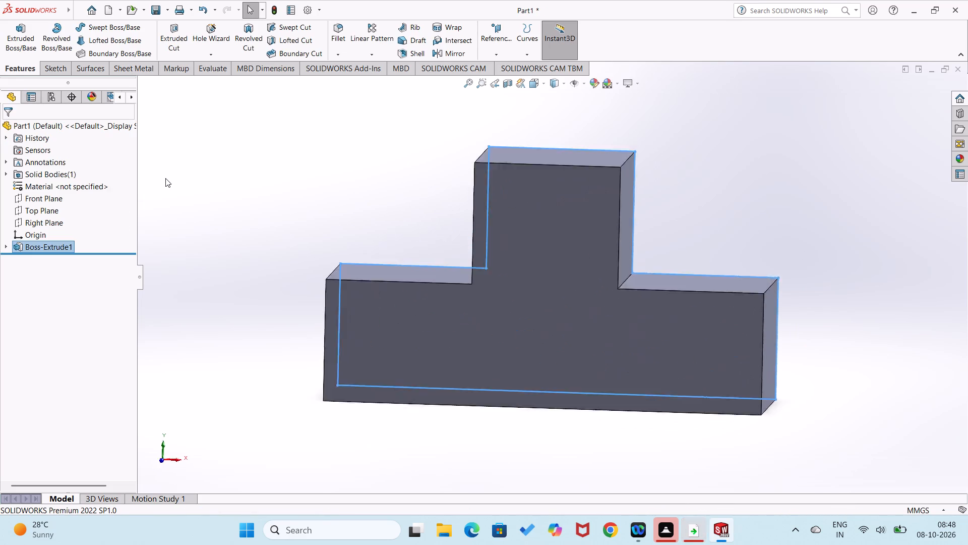
key(ctrl+3)
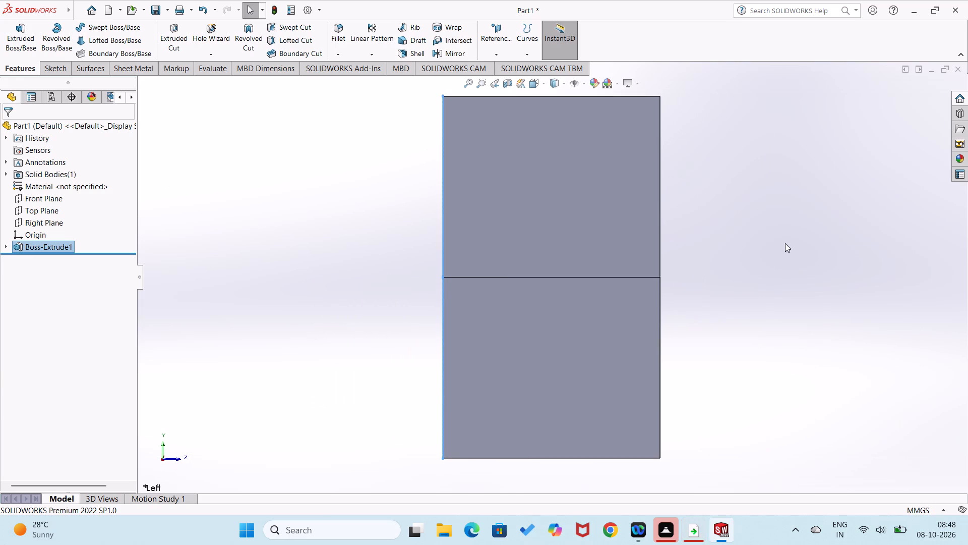
middle_drag(474, 356, 574, 411)
scroll(474, 358, down, 1)
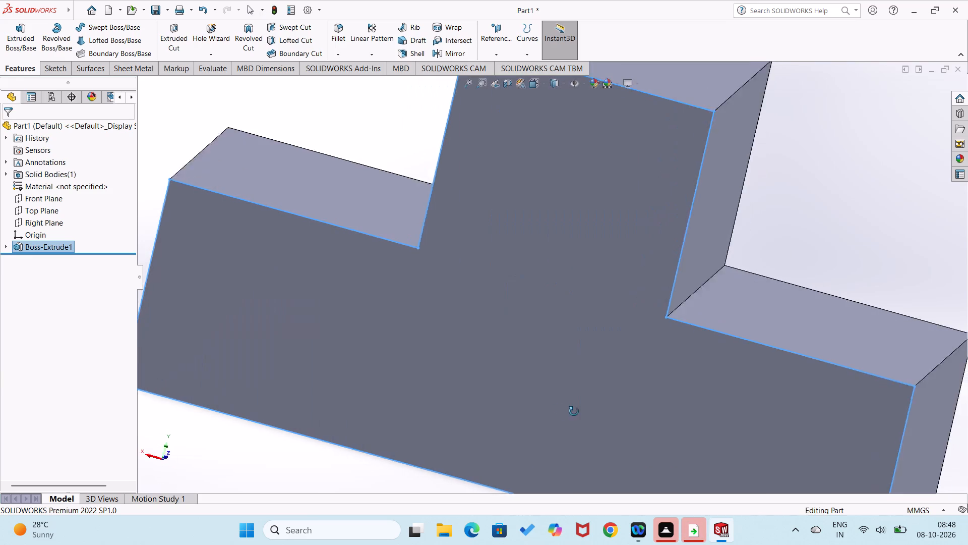
middle_drag(574, 411, 572, 410)
scroll(572, 410, up, 2)
right_click(538, 373)
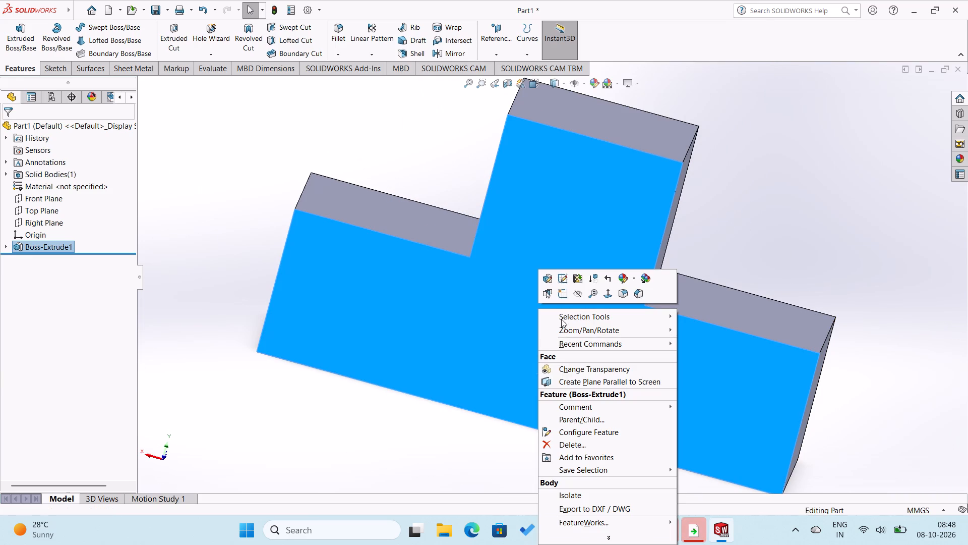
click(560, 294)
click(208, 334)
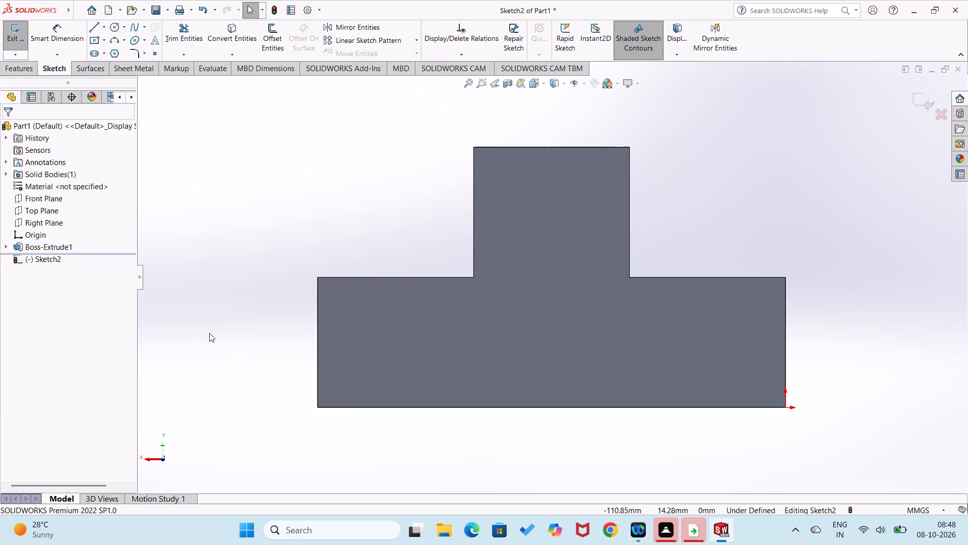
Sketch three circles of about 6 to 7 mm radius, one in each lower shoulder block and one in the raised middle section.
right_drag(209, 333, 344, 384)
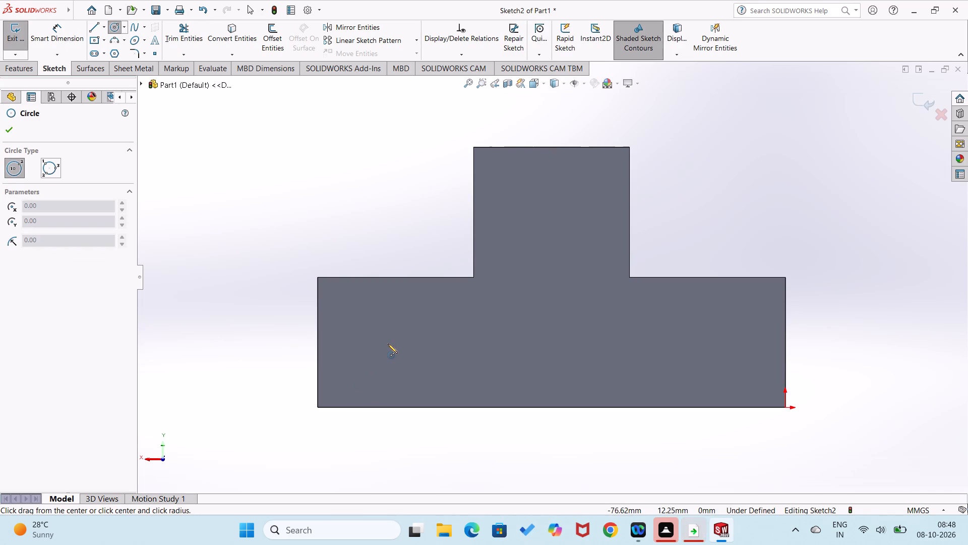
click(388, 344)
click(406, 371)
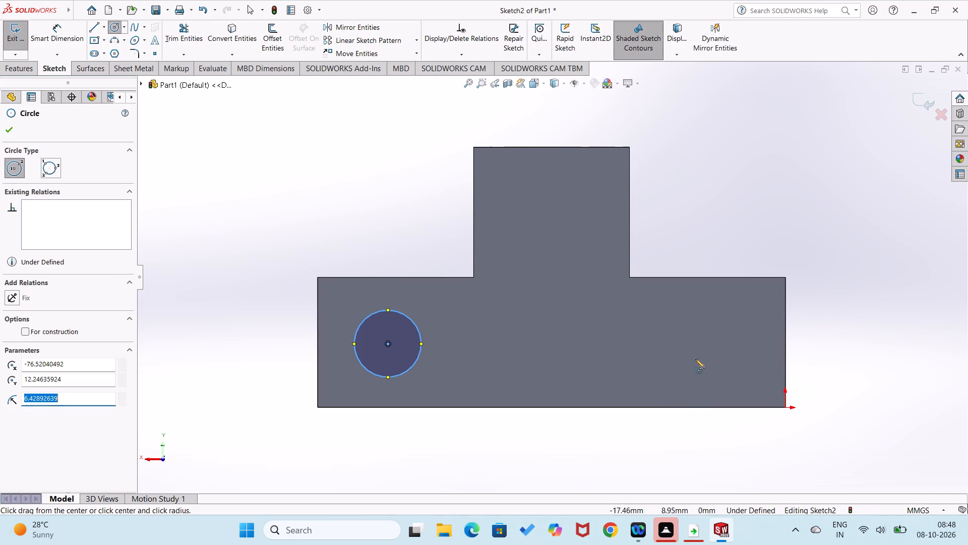
click(700, 344)
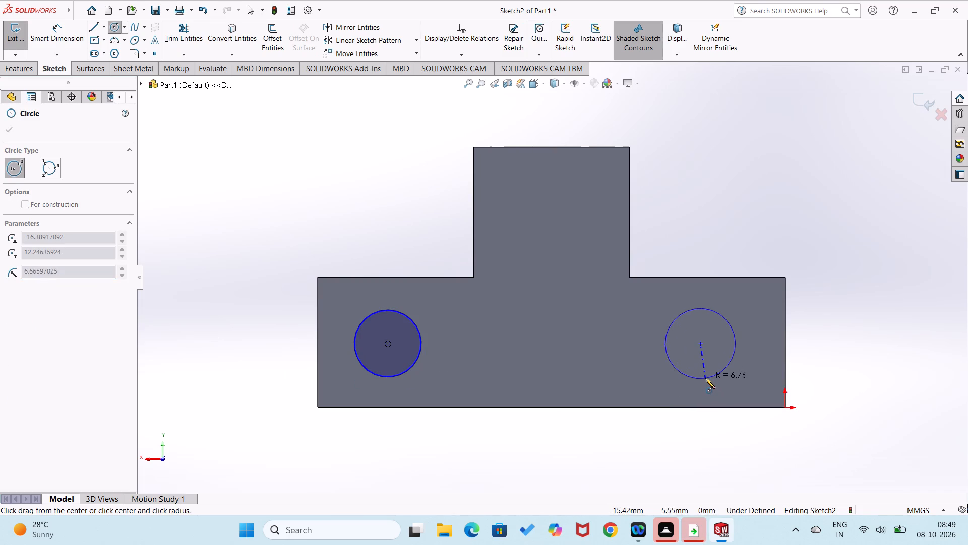
click(705, 378)
click(547, 212)
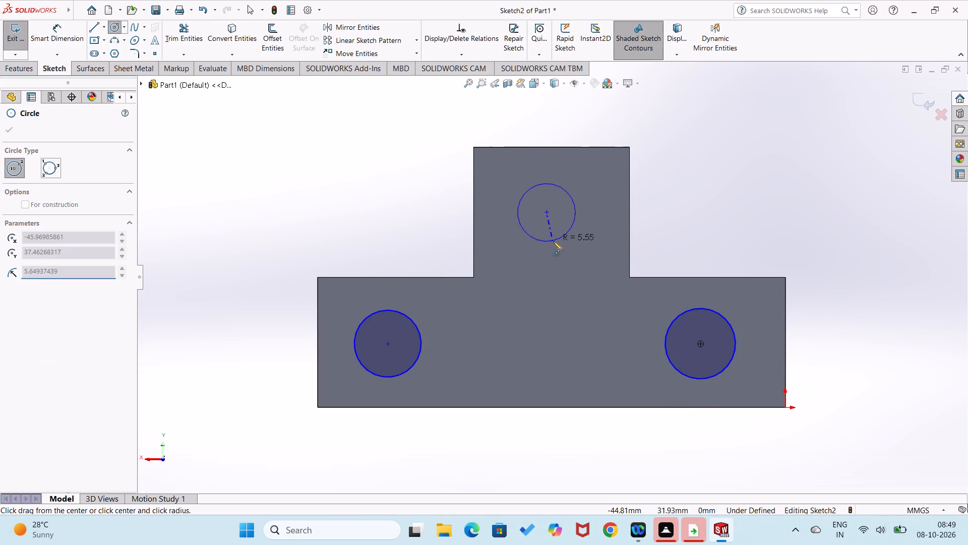
click(554, 242)
Dimension the centre of the shoulder circle farther from the origin at 15 mm from the bottom outer corner and 12.5 mm below the shoulder edge.
right_drag(265, 378, 278, 255)
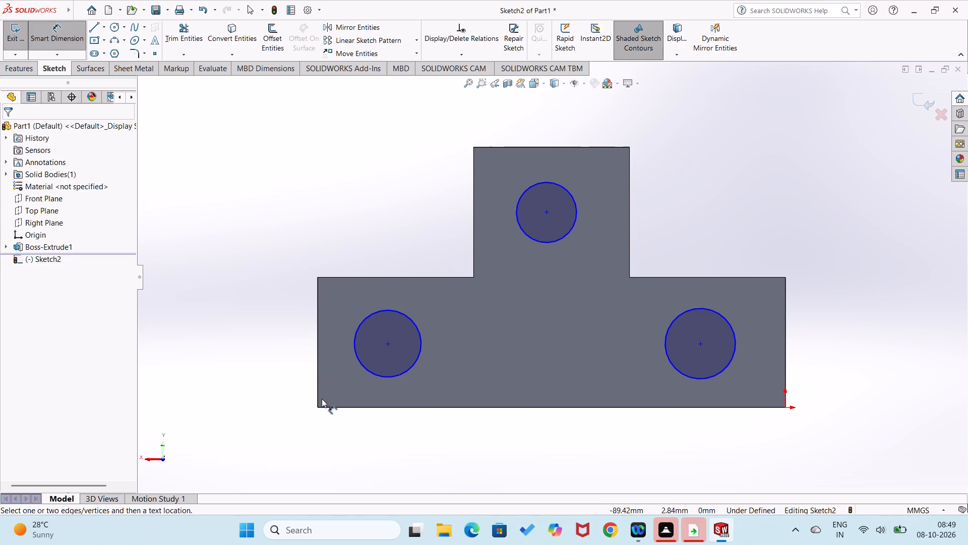
click(318, 406)
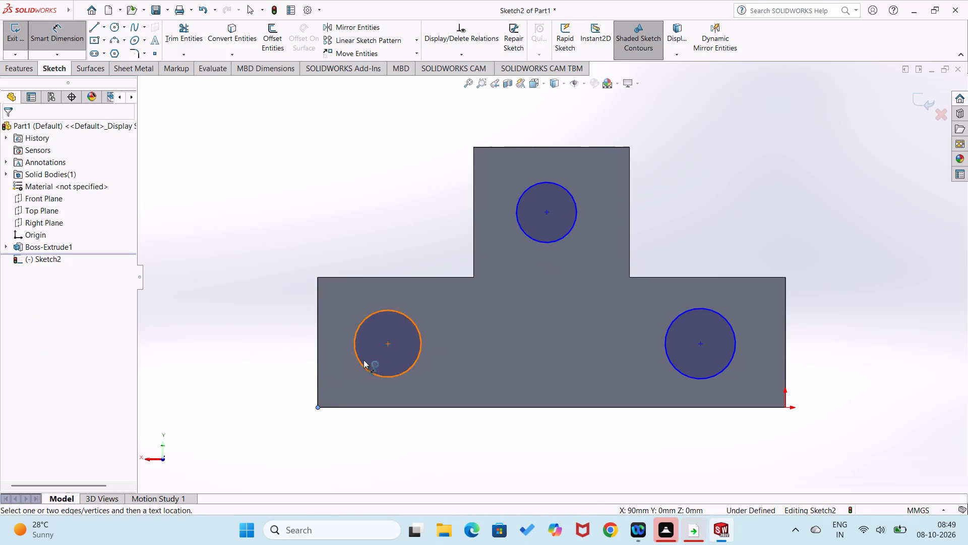
click(390, 342)
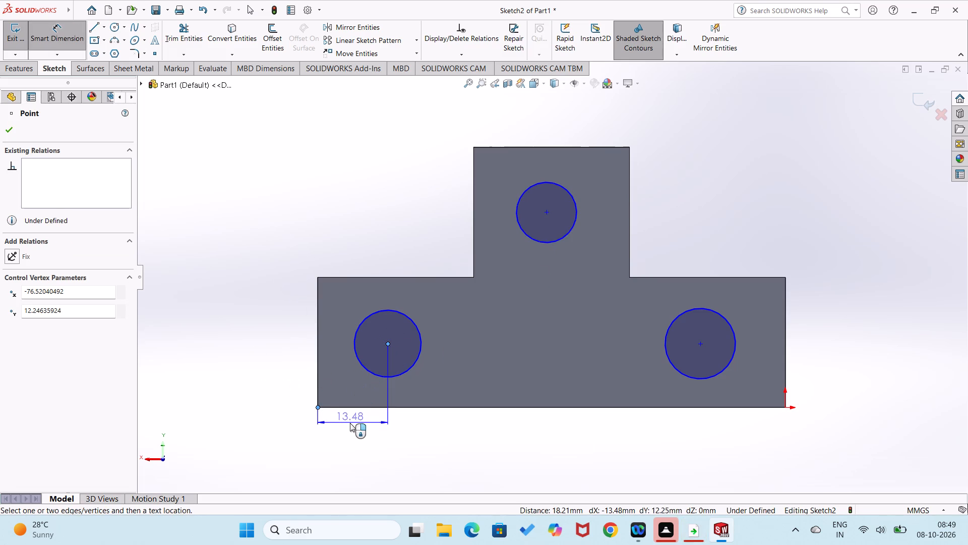
click(349, 425)
key(1)
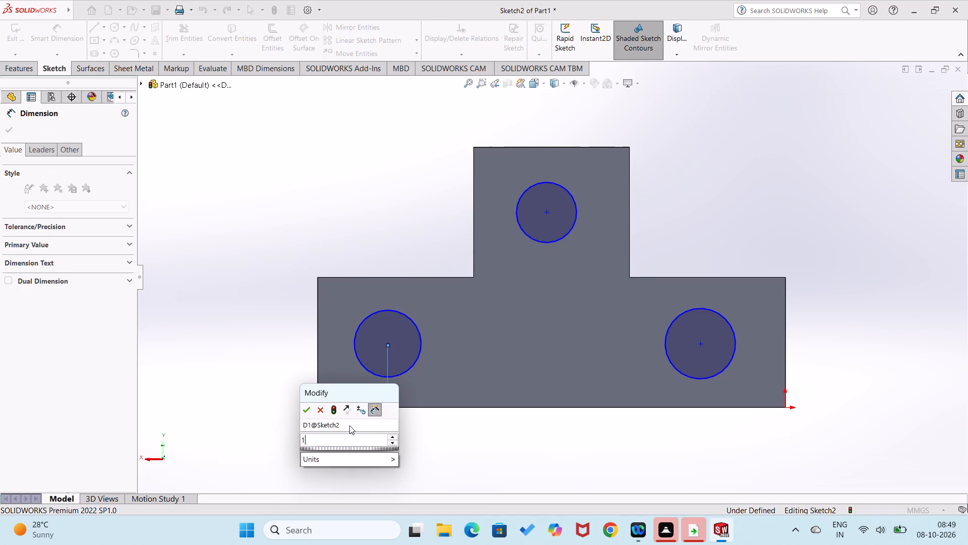
key(5)
key(Return)
click(353, 445)
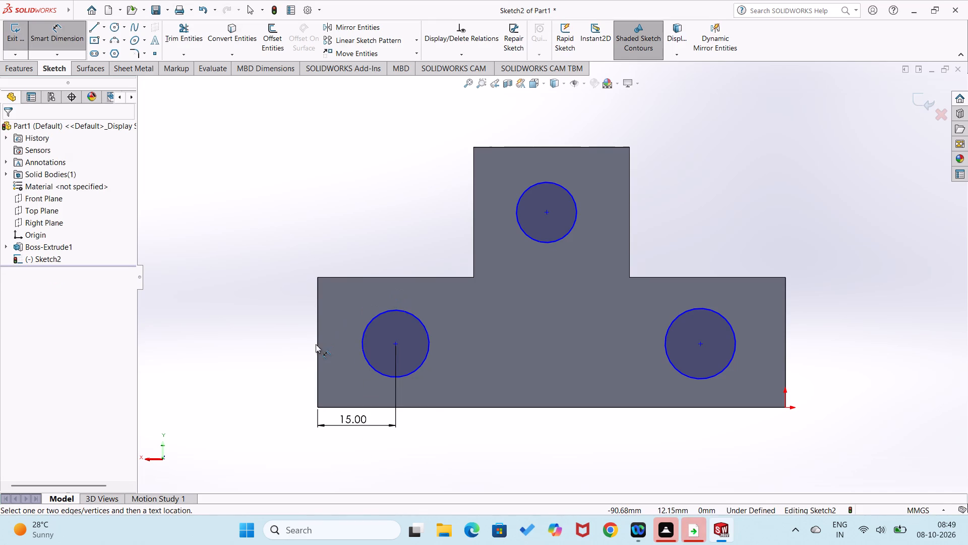
click(404, 277)
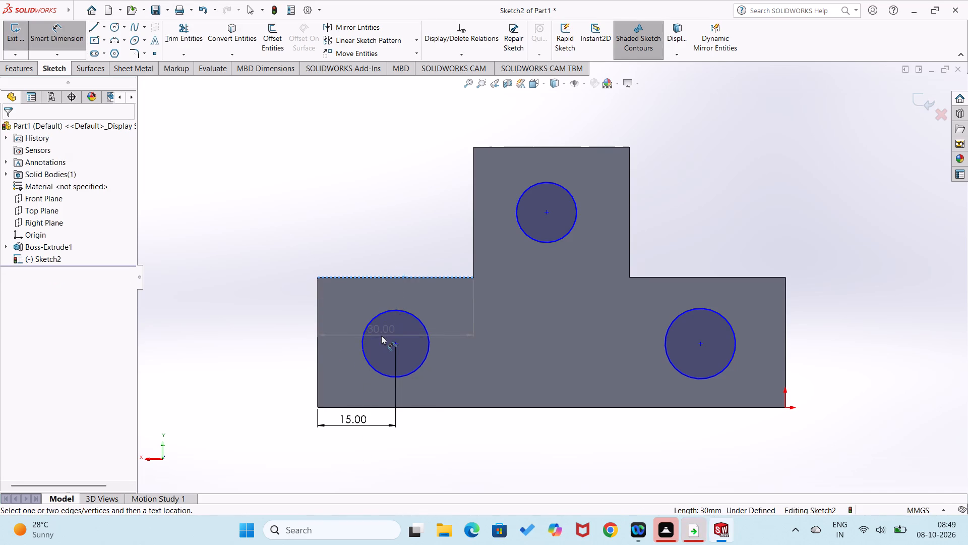
click(394, 343)
click(306, 335)
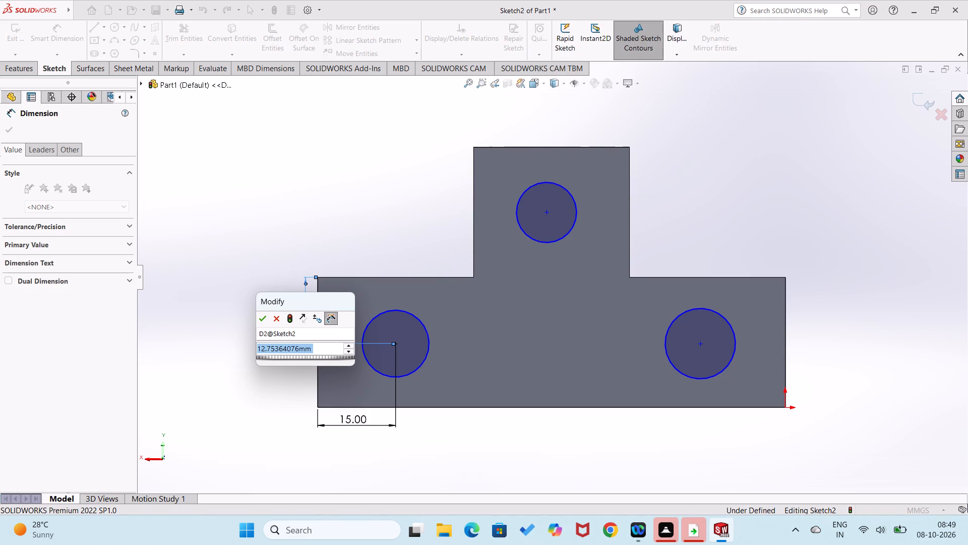
text(12.5)
key(Return)
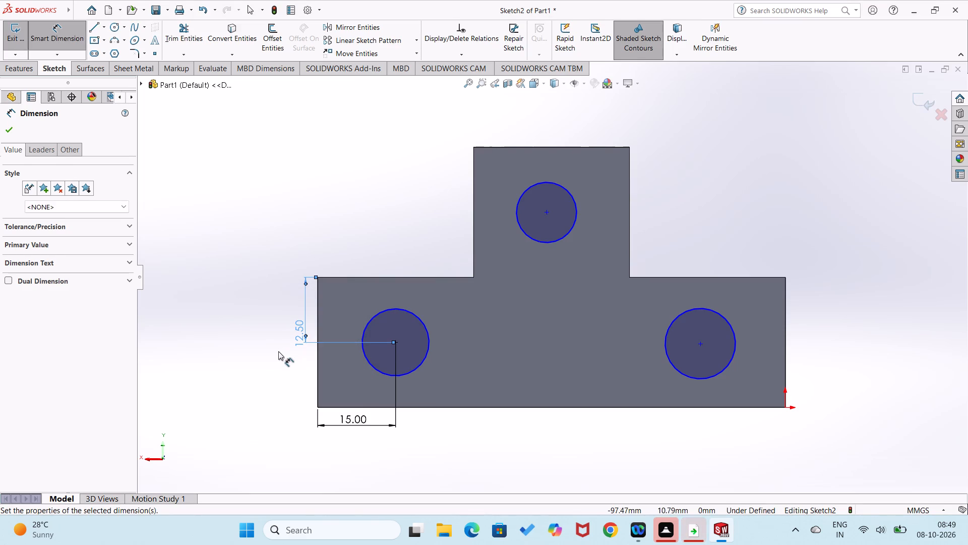
click(278, 351)
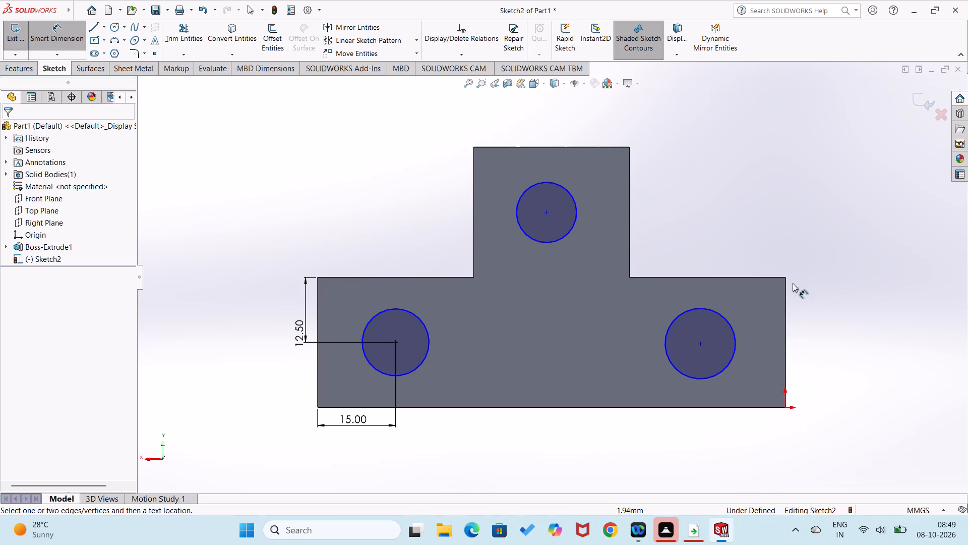
Dimension the centre of the shoulder circle nearer the origin at 12.5 mm below the shoulder edge and 15 mm from the origin corner.
click(761, 278)
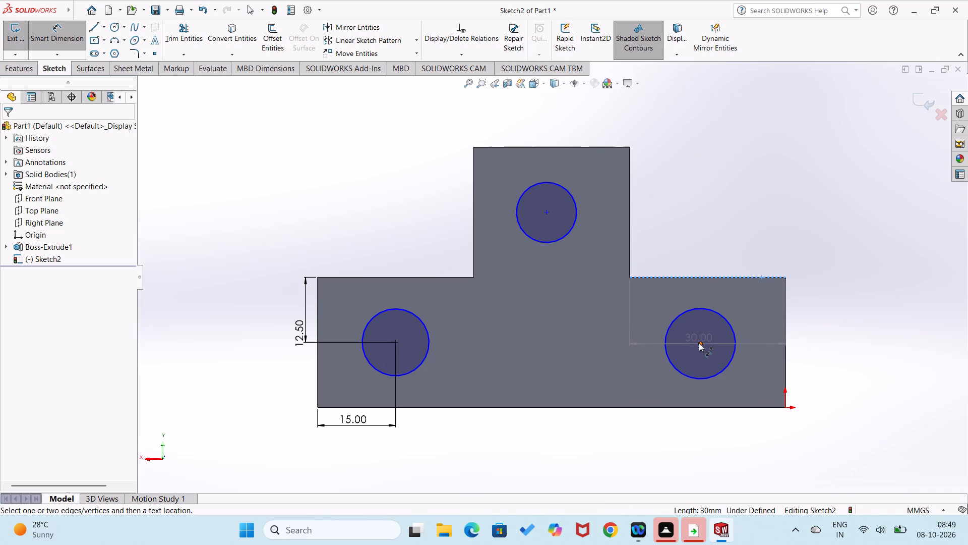
click(699, 343)
click(818, 326)
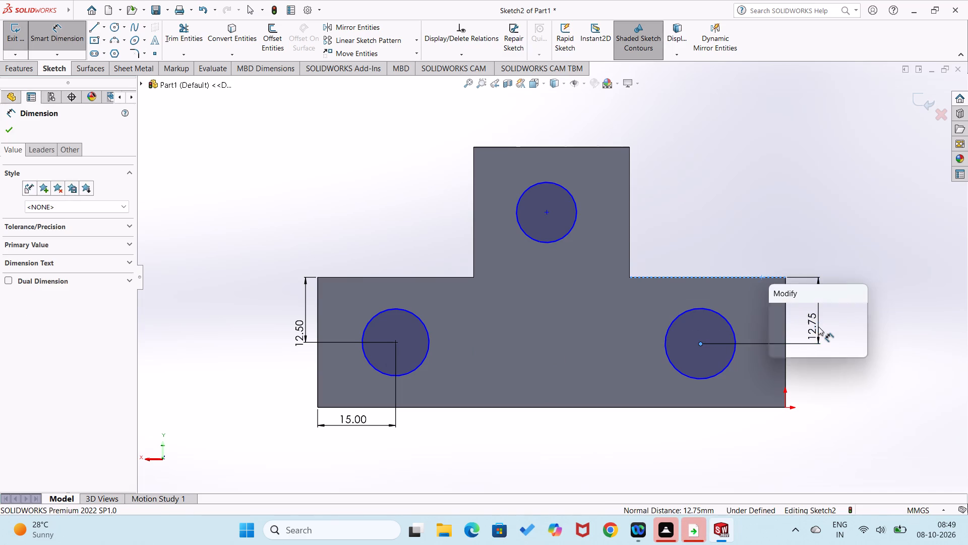
text(12.5)
key(Return)
click(823, 364)
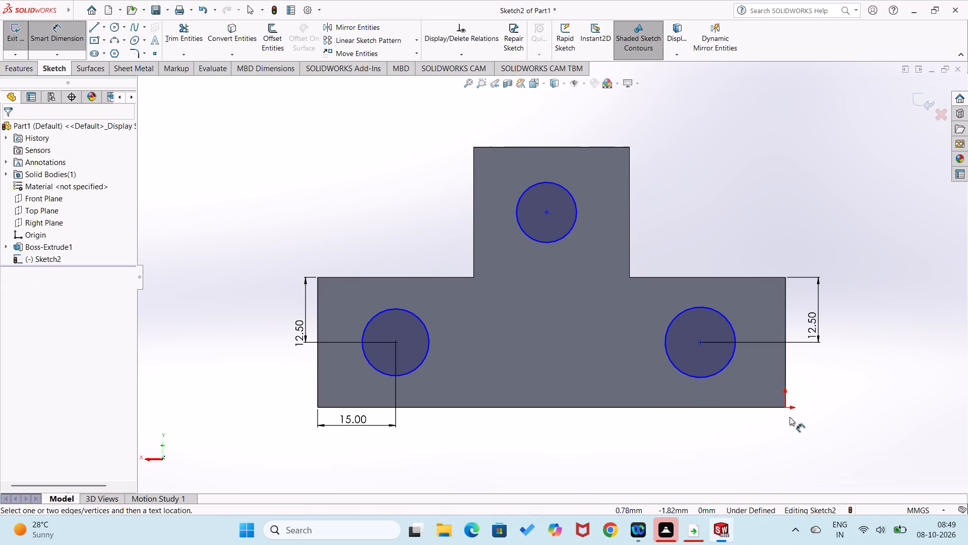
click(786, 407)
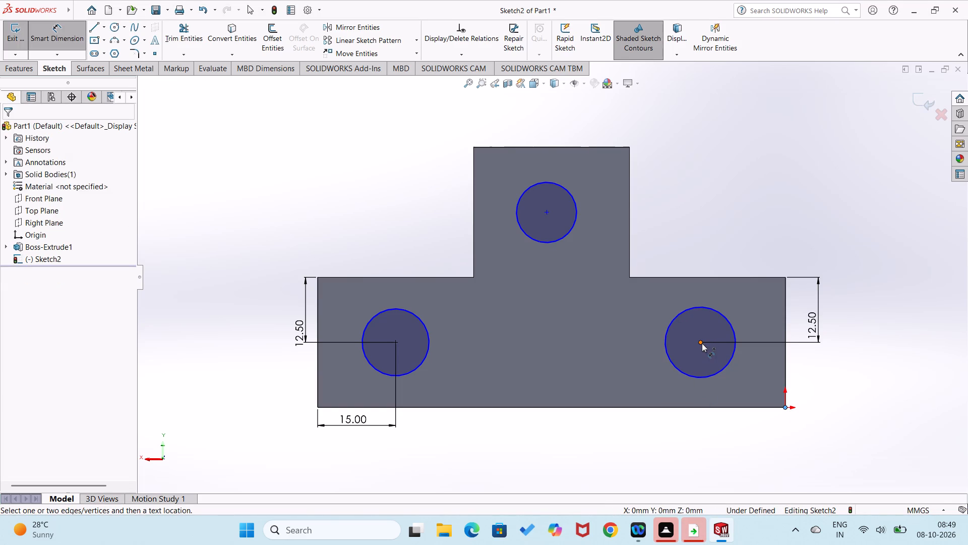
click(702, 343)
click(728, 425)
text(15)
key(Return)
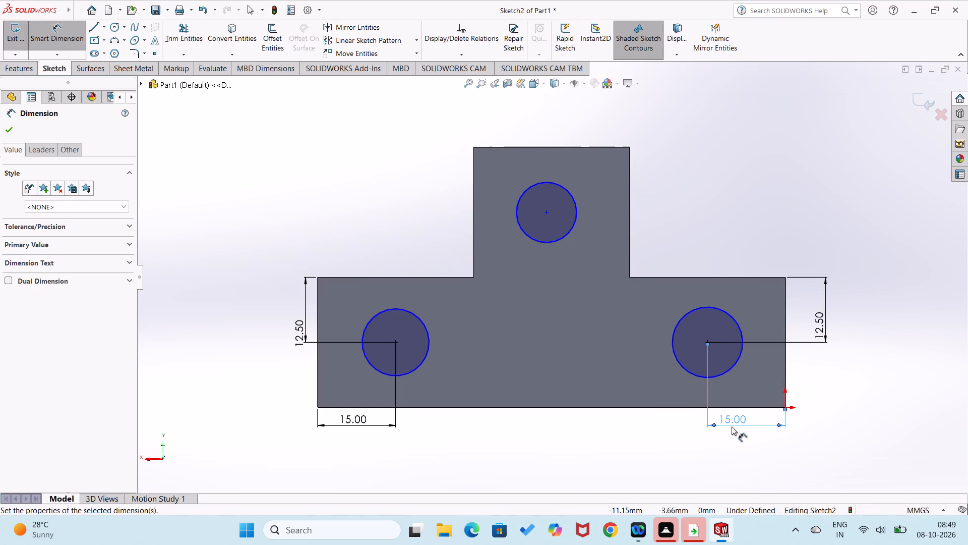
click(852, 457)
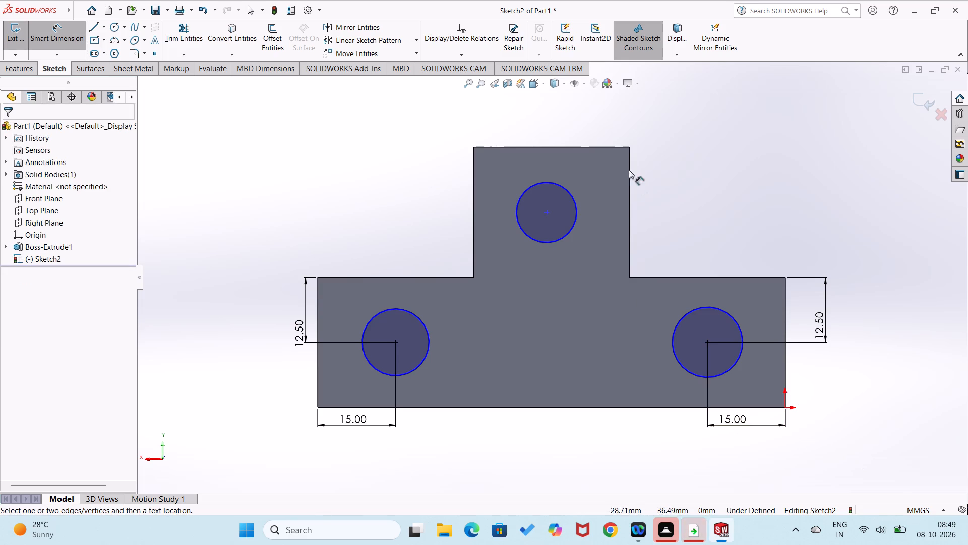
Dimension the centre of the circle in the raised middle section at 12.5 mm below the top edge.
click(605, 146)
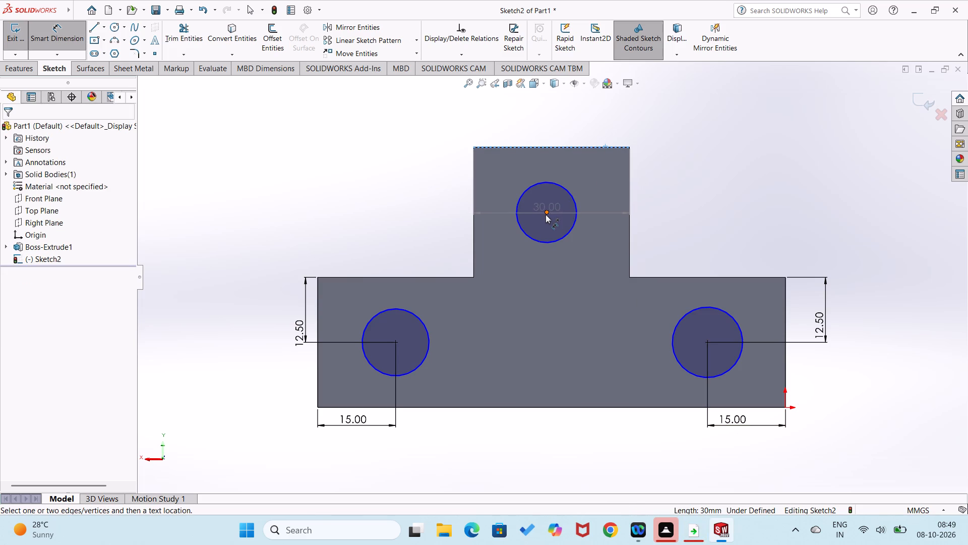
click(546, 214)
click(653, 214)
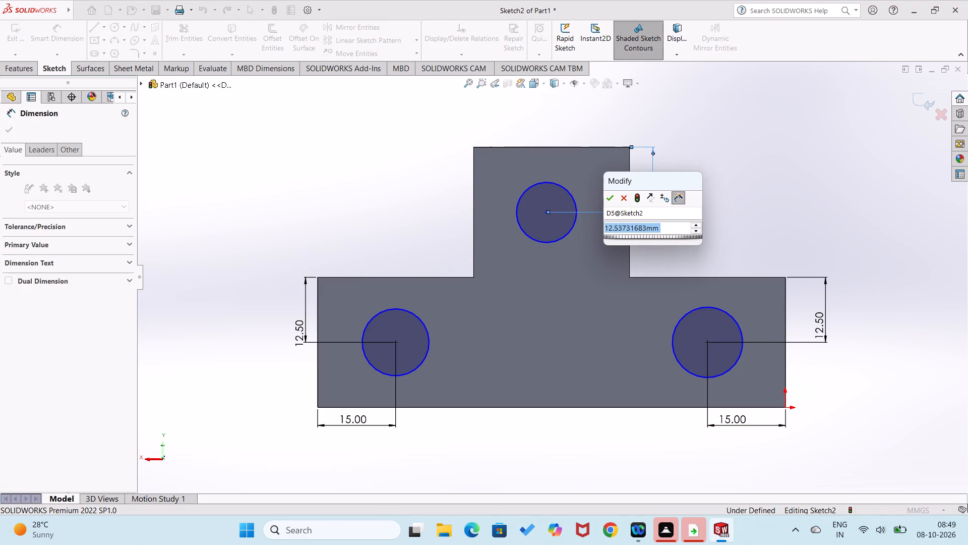
text(12.5)
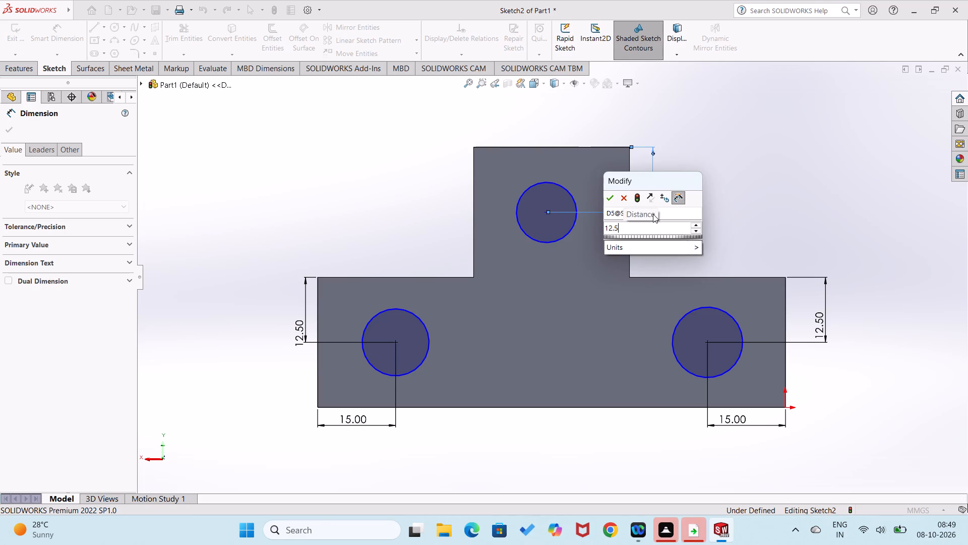
key(Return)
click(677, 238)
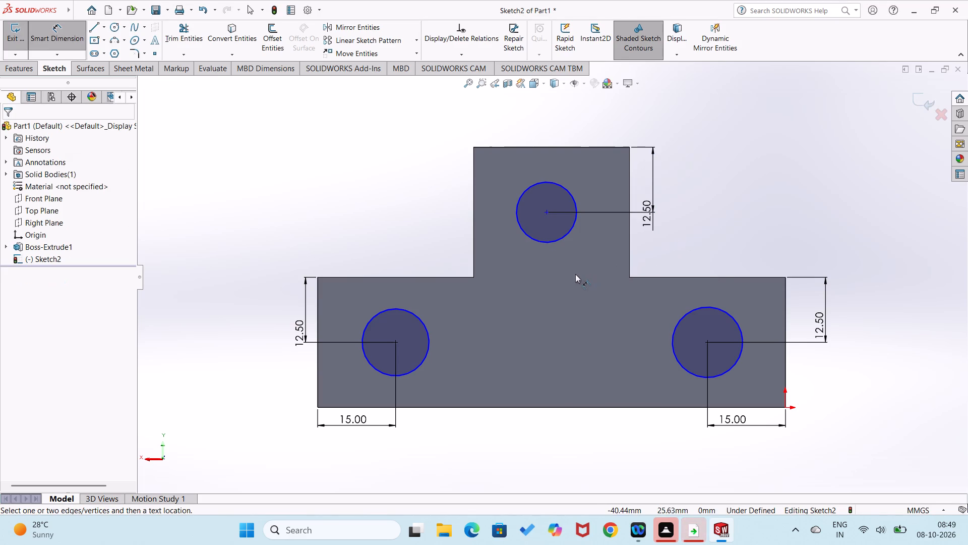
Dimension the centre of the circle in the raised middle section at 15 mm from that section's side edge nearer the origin.
click(631, 250)
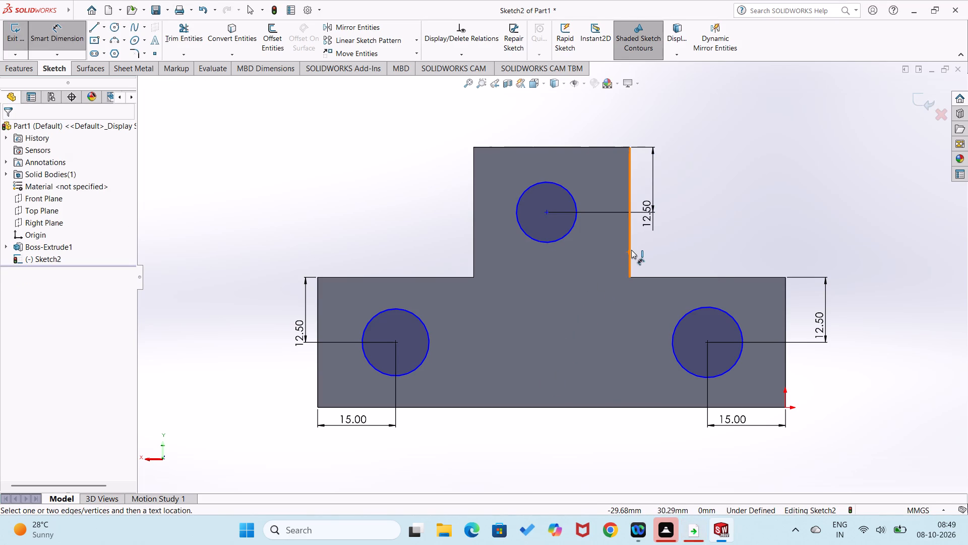
click(548, 210)
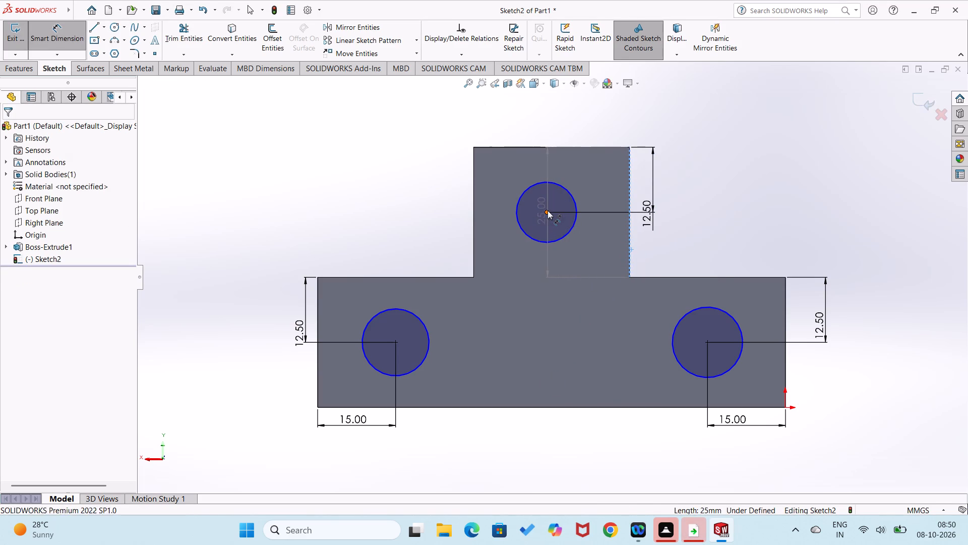
click(590, 275)
key(1)
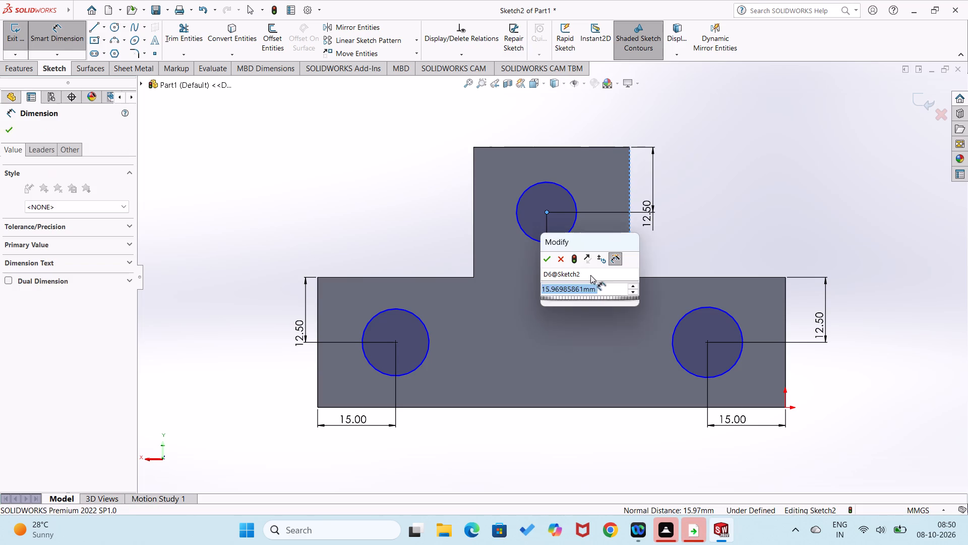
key(5)
key(0)
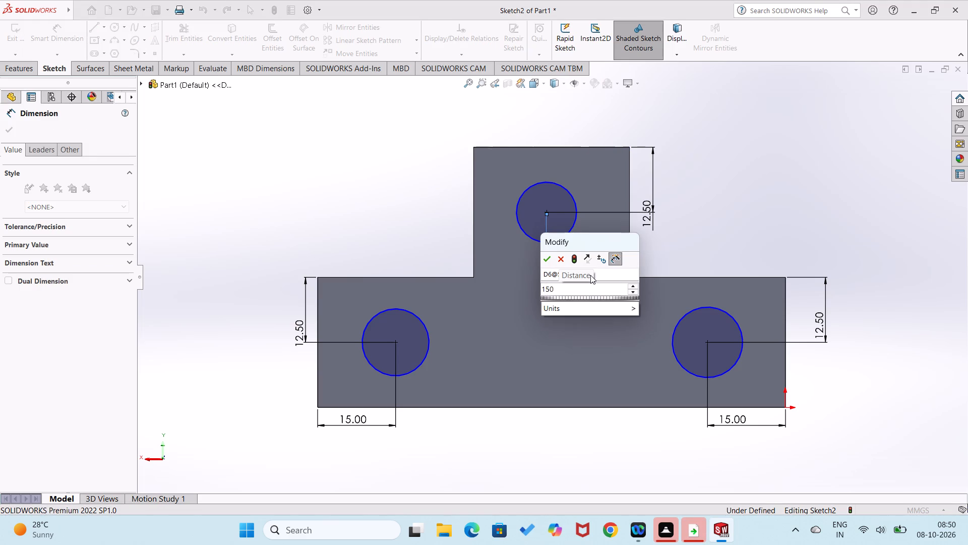
key(BackSpace)
key(Return)
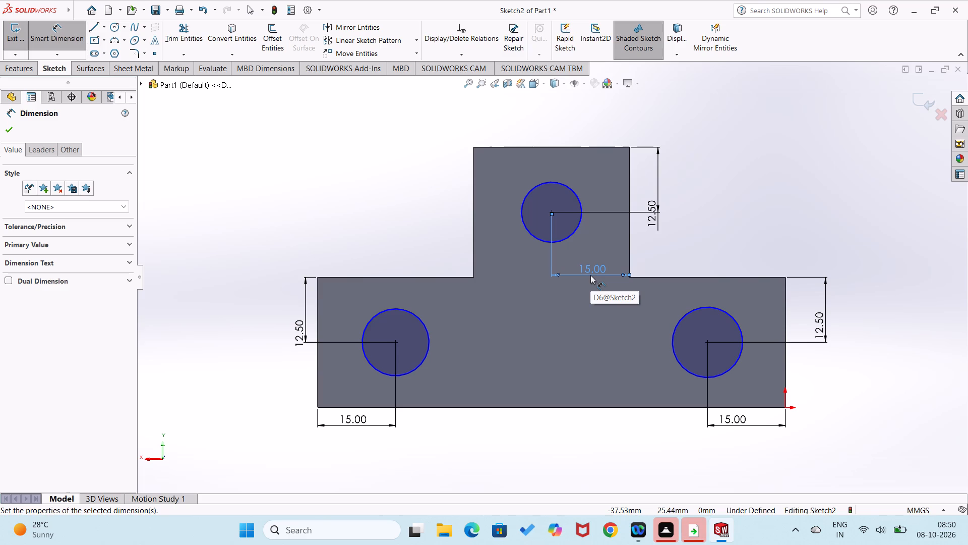
Dimension the diameter of all three circles, two in the shoulders and one in the raised section, at 10 mm.
right_drag(488, 346, 488, 246)
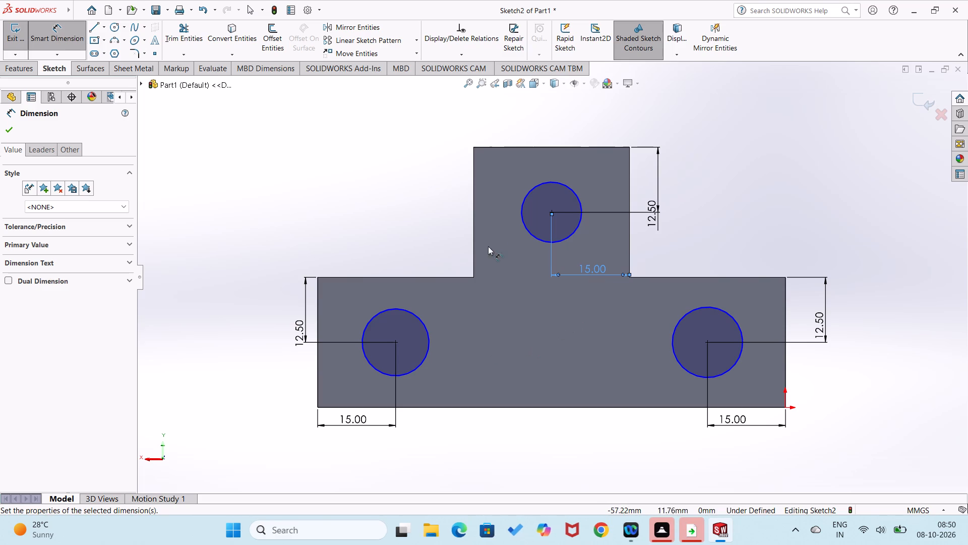
right_drag(488, 246, 490, 231)
right_drag(443, 325, 474, 194)
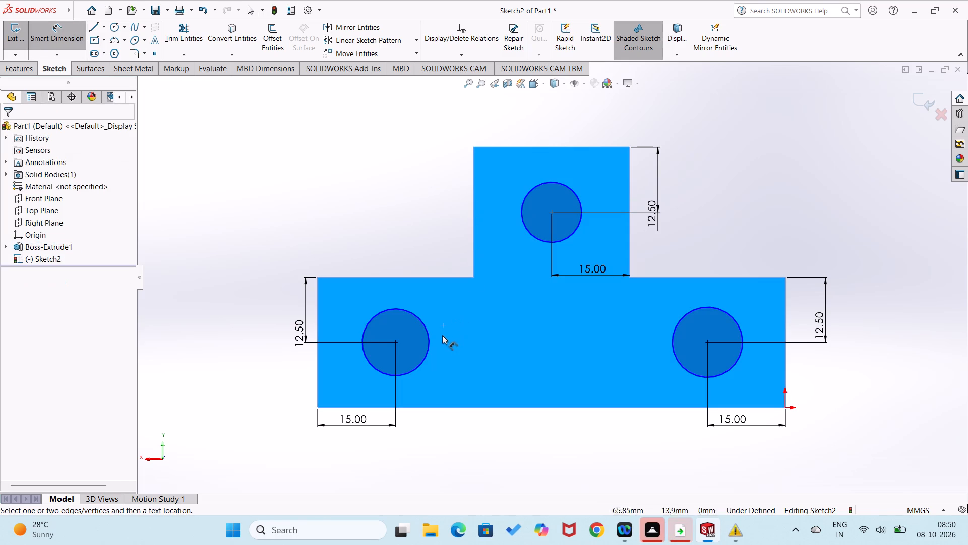
click(430, 339)
click(443, 330)
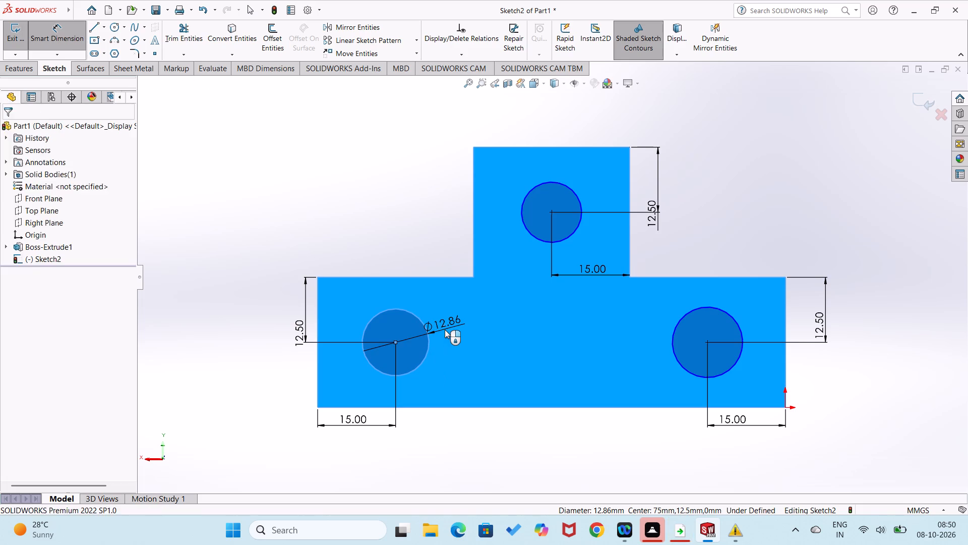
text(10)
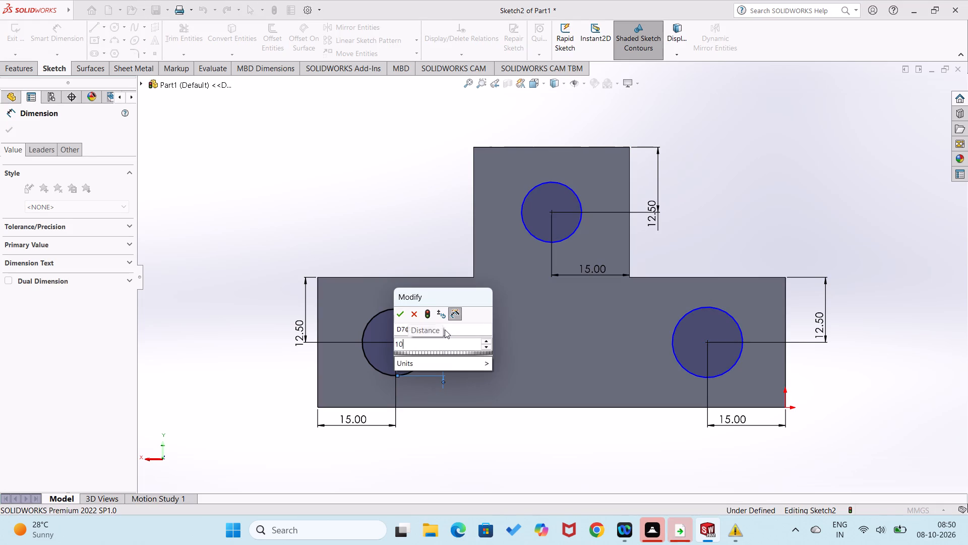
key(Return)
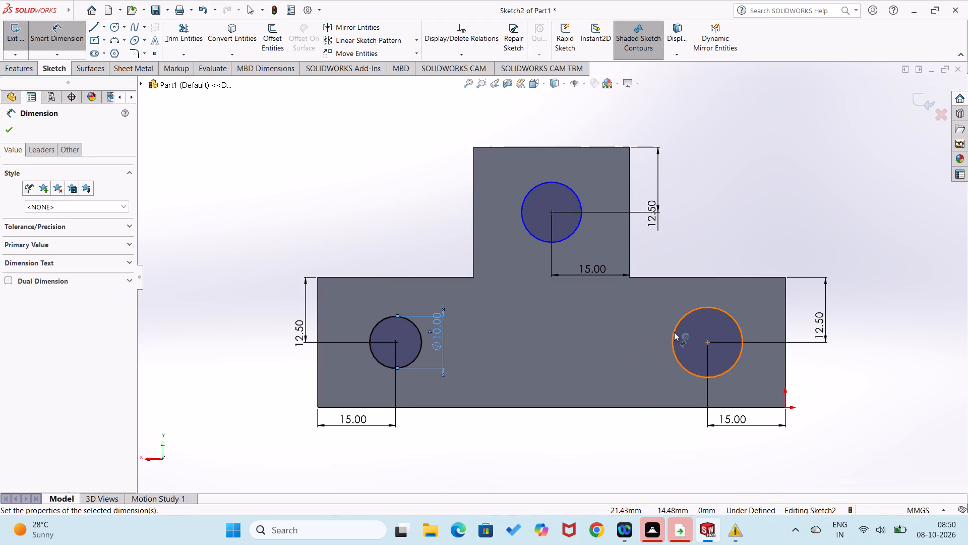
click(674, 332)
click(629, 333)
text(10)
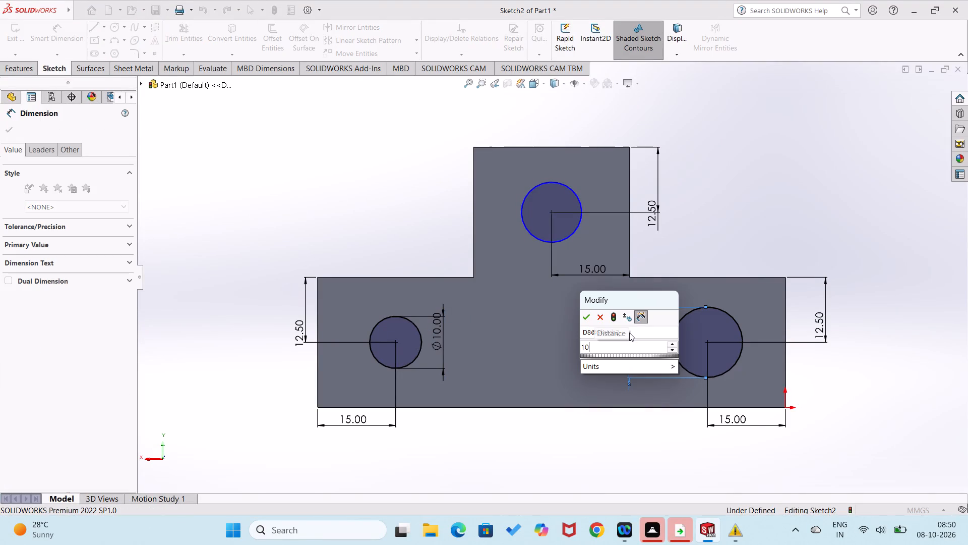
key(Return)
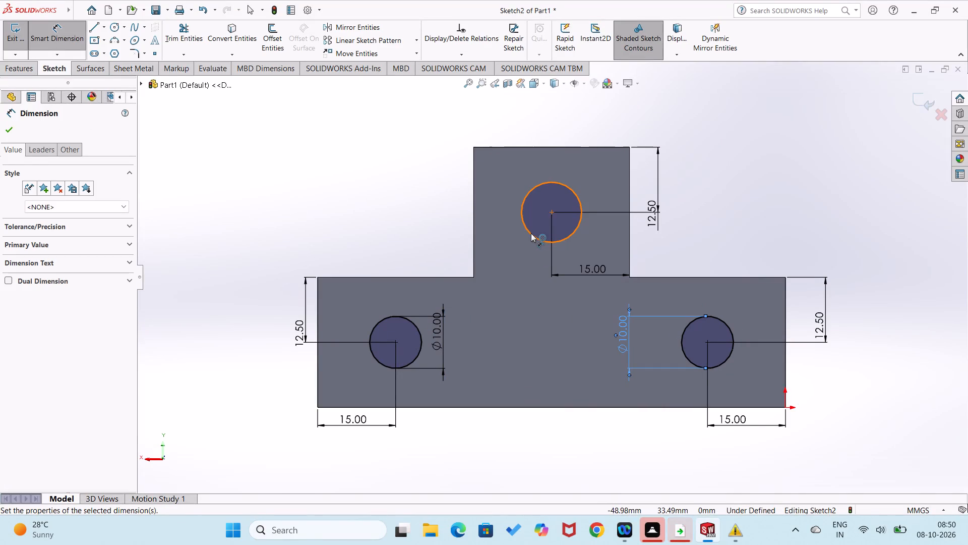
click(531, 233)
click(512, 254)
text(10)
key(Return)
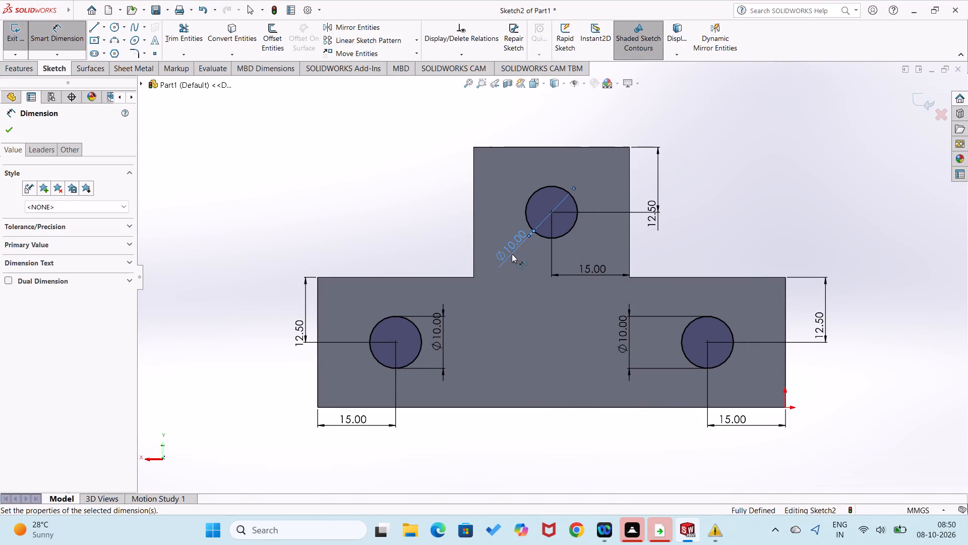
Remove the MBD Dimensions, MBD and SOLIDWORKS CAM tabs from the CommandManager.
right_click(272, 67)
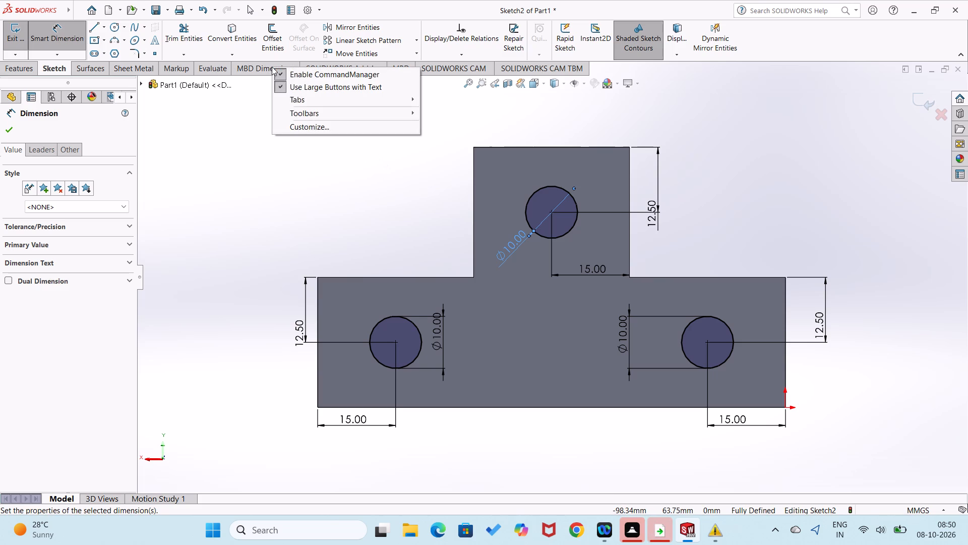
click(294, 106)
click(301, 102)
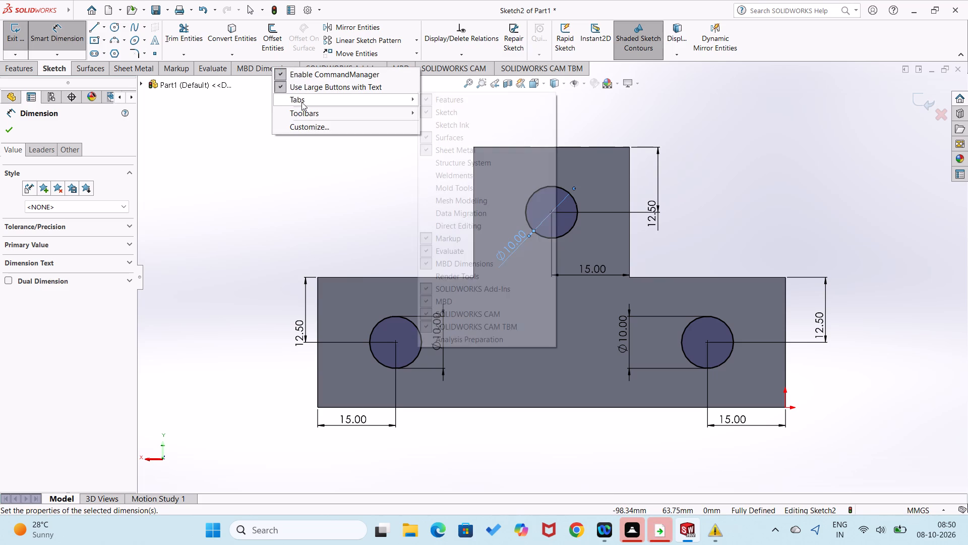
click(351, 104)
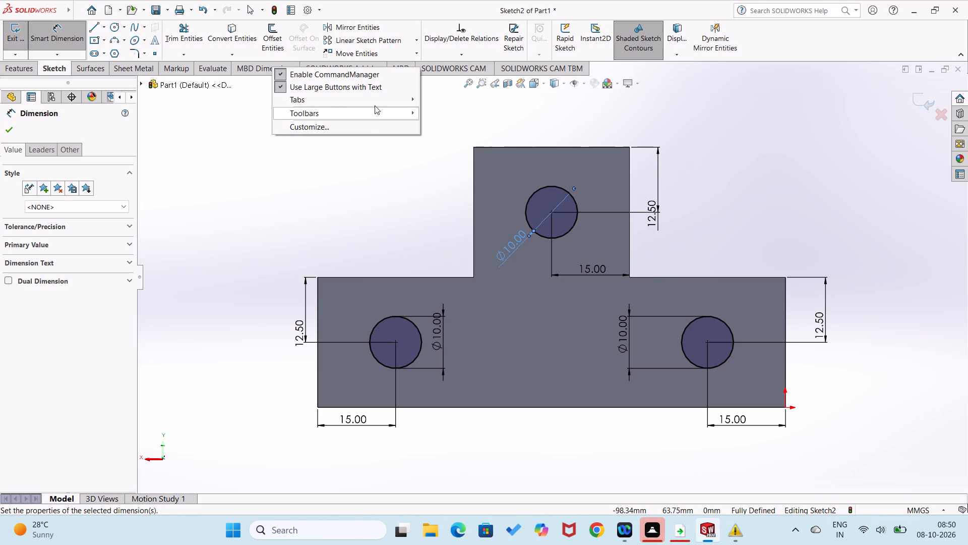
click(376, 103)
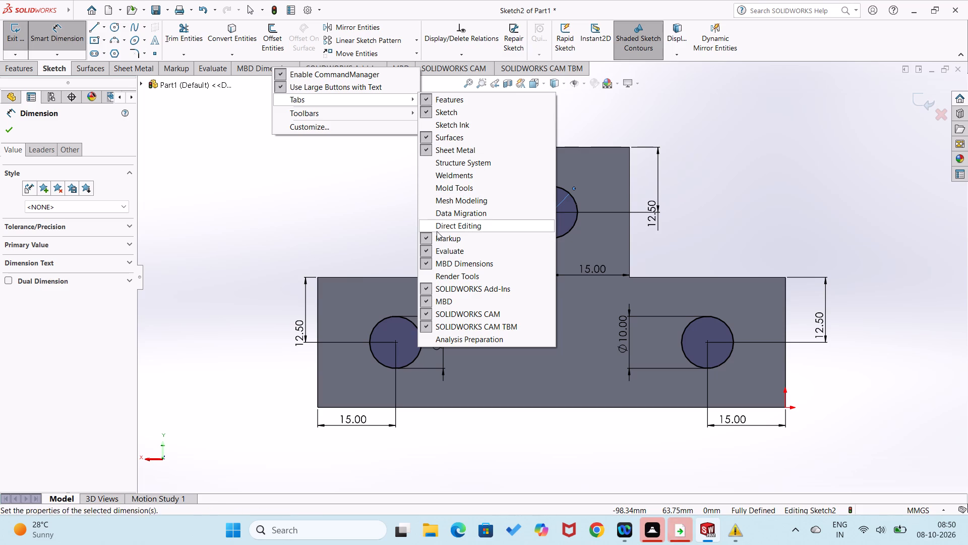
click(428, 262)
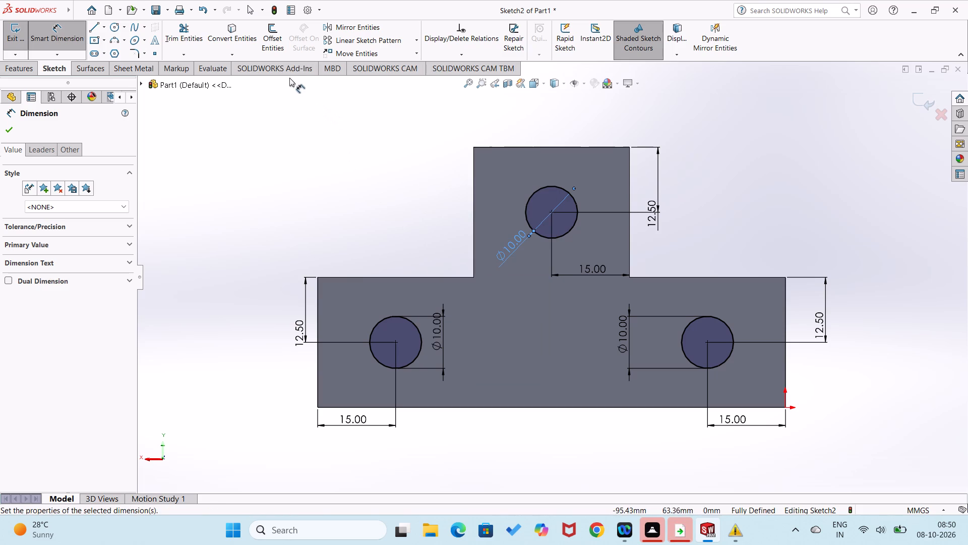
right_click(342, 68)
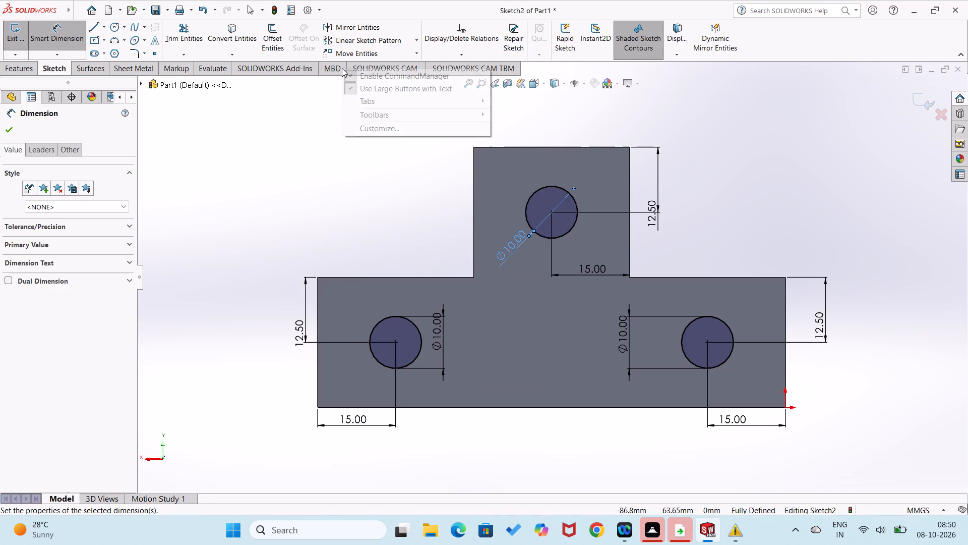
click(370, 102)
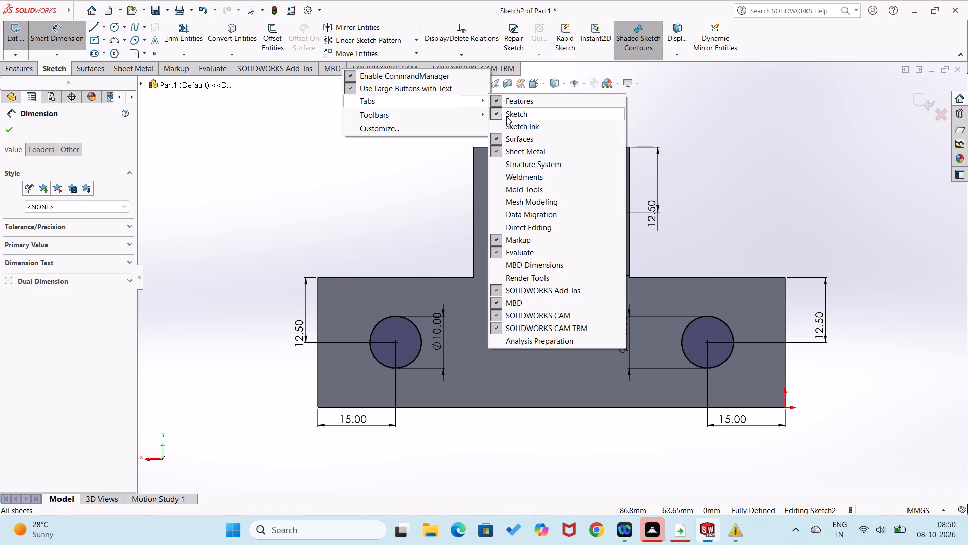
click(492, 304)
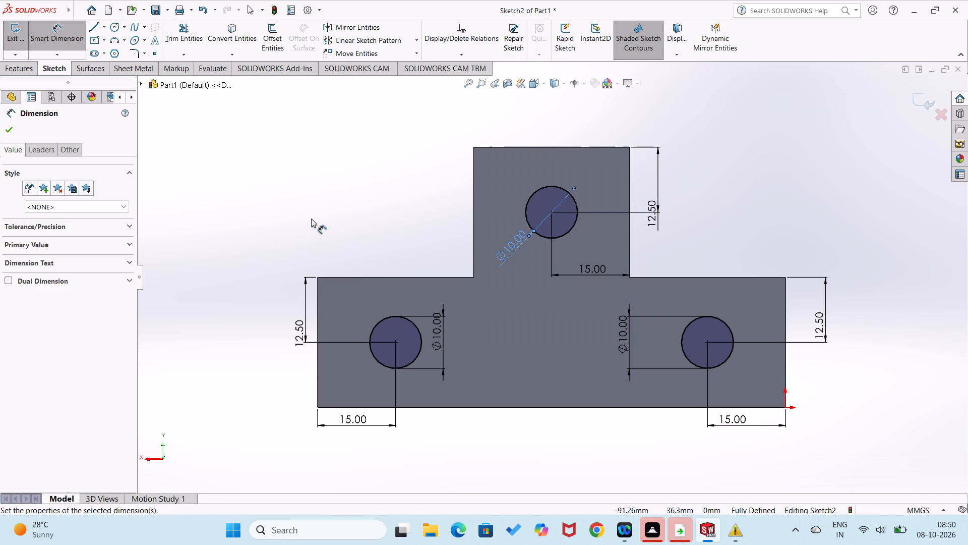
right_click(420, 68)
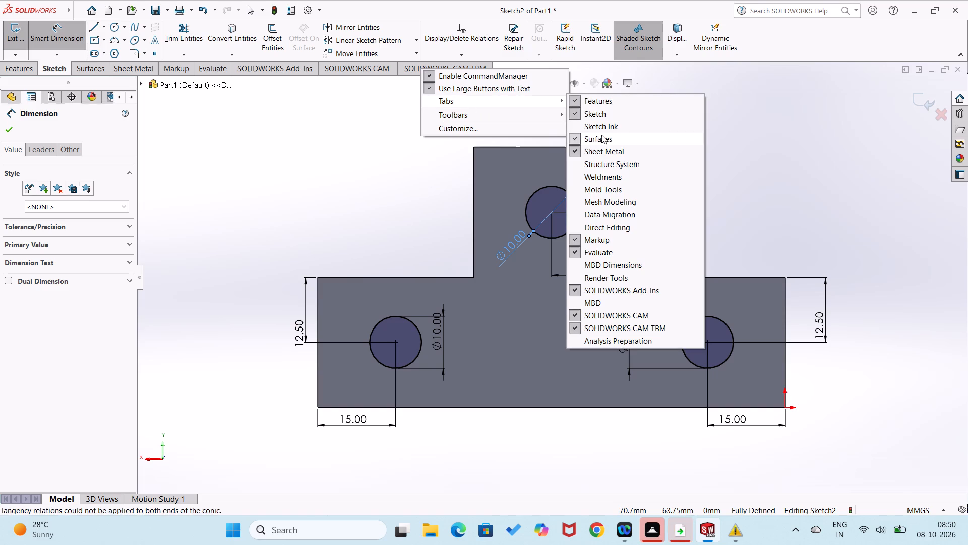
click(575, 315)
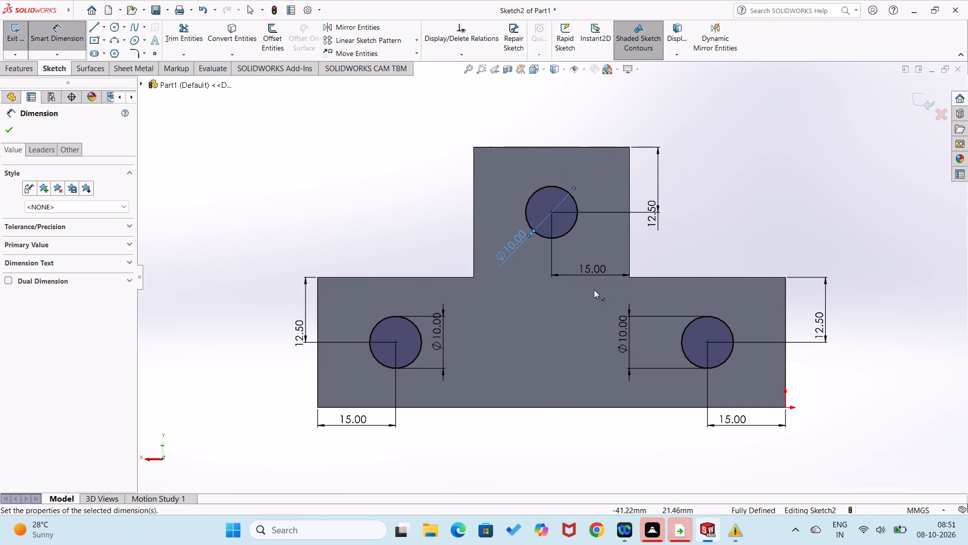
Cut the three 10 mm circles through the inverted-T body with a blind Extruded Cut 30 mm deep.
click(7, 69)
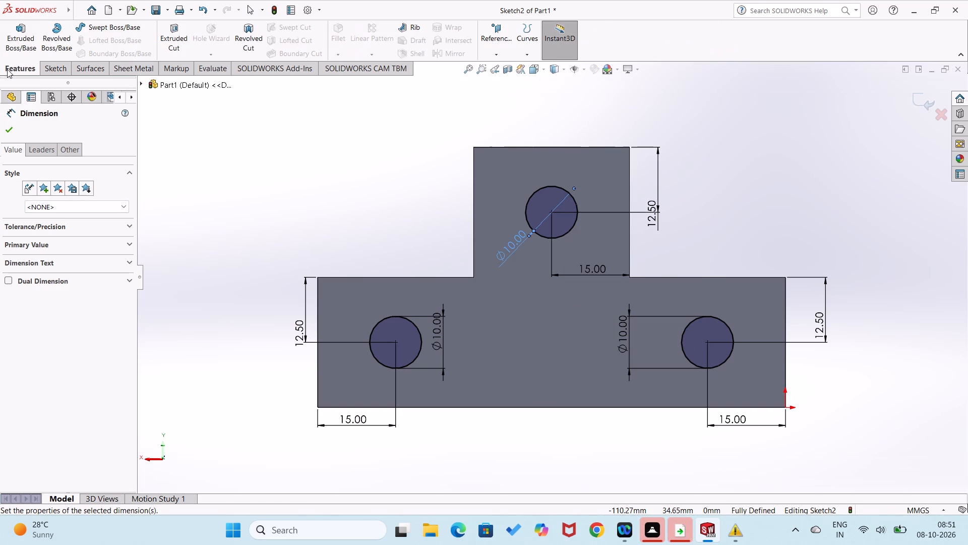
click(45, 44)
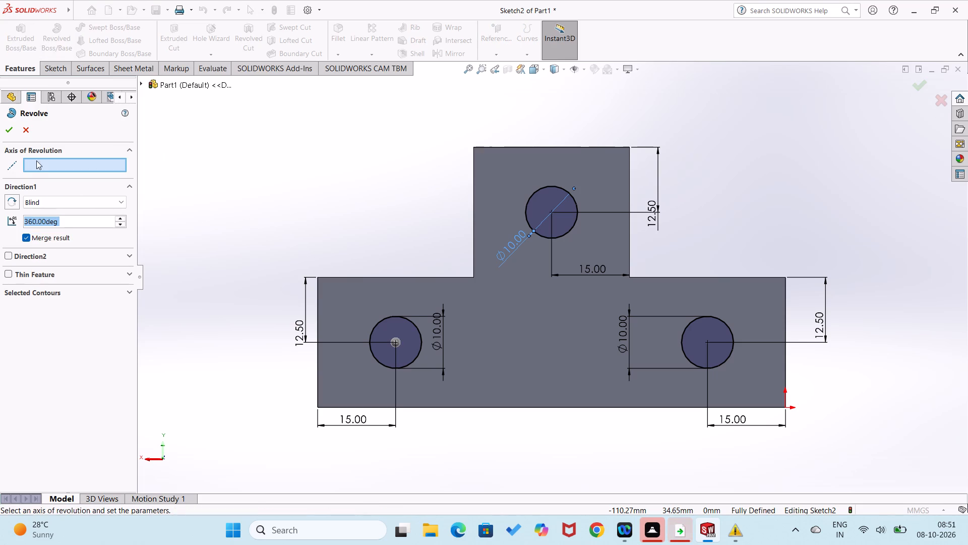
click(26, 130)
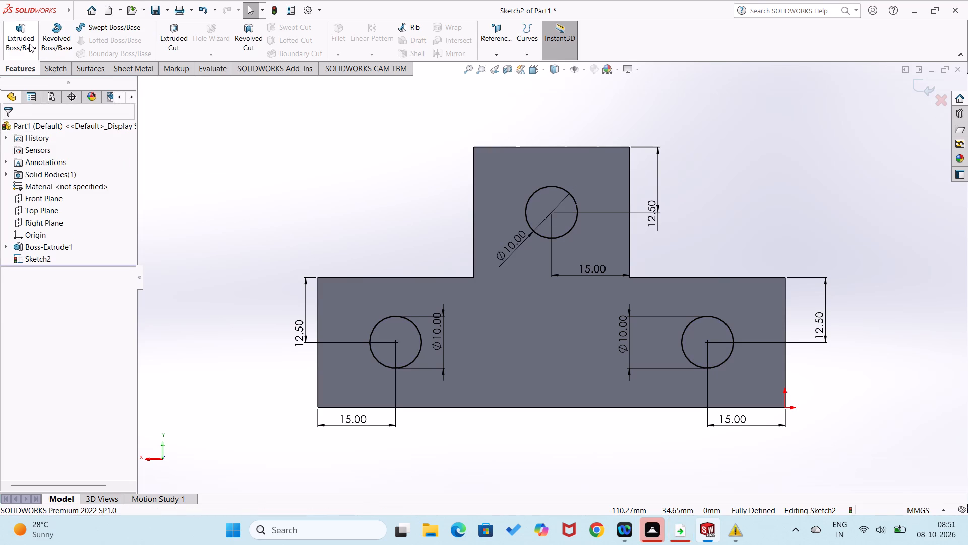
click(171, 42)
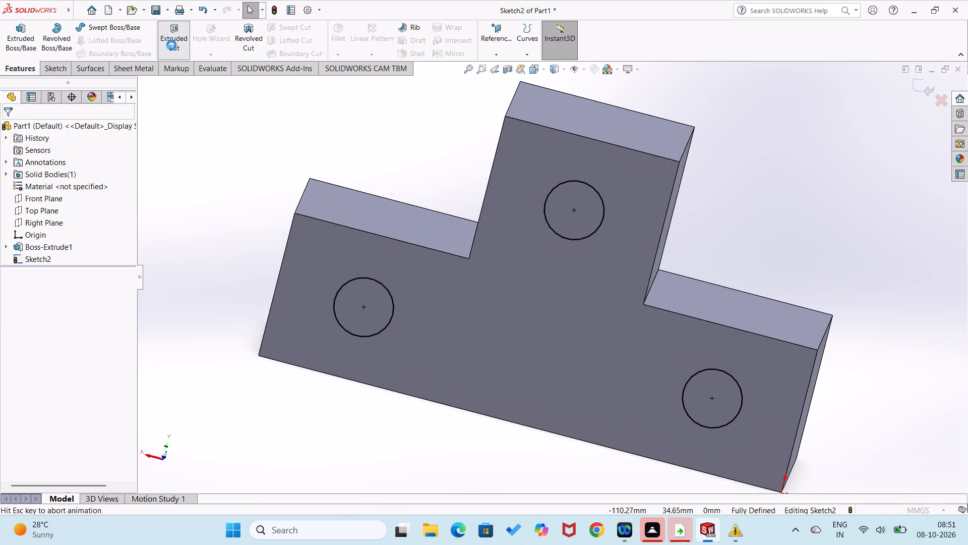
scroll(186, 211, up, 2)
middle_drag(202, 221, 207, 236)
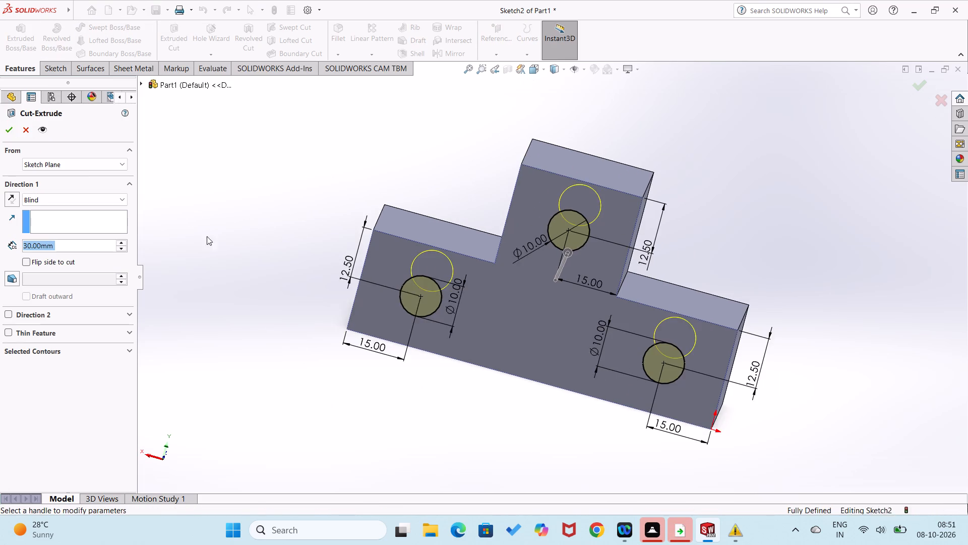
middle_drag(207, 236, 208, 325)
click(10, 130)
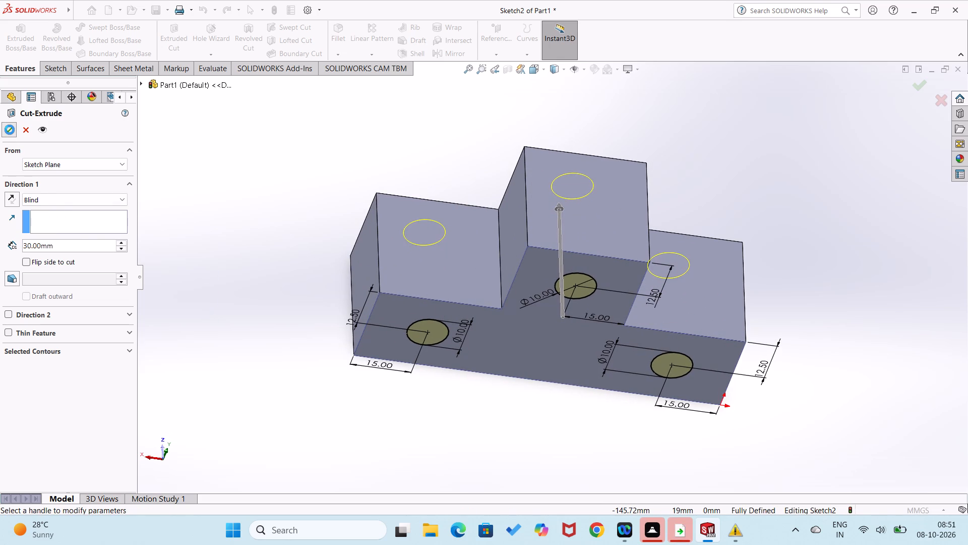
scroll(10, 130, up, 1)
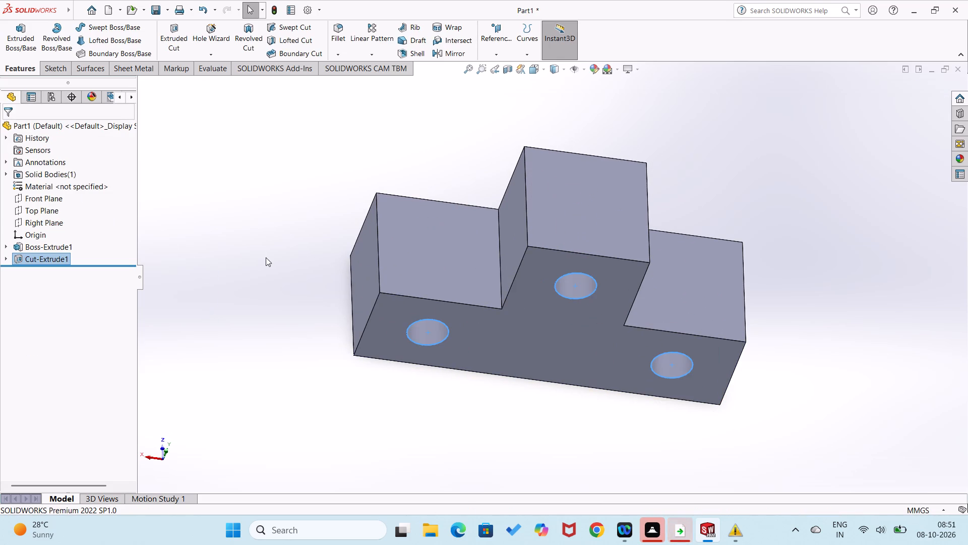
middle_drag(267, 257, 293, 316)
scroll(293, 315, up, 1)
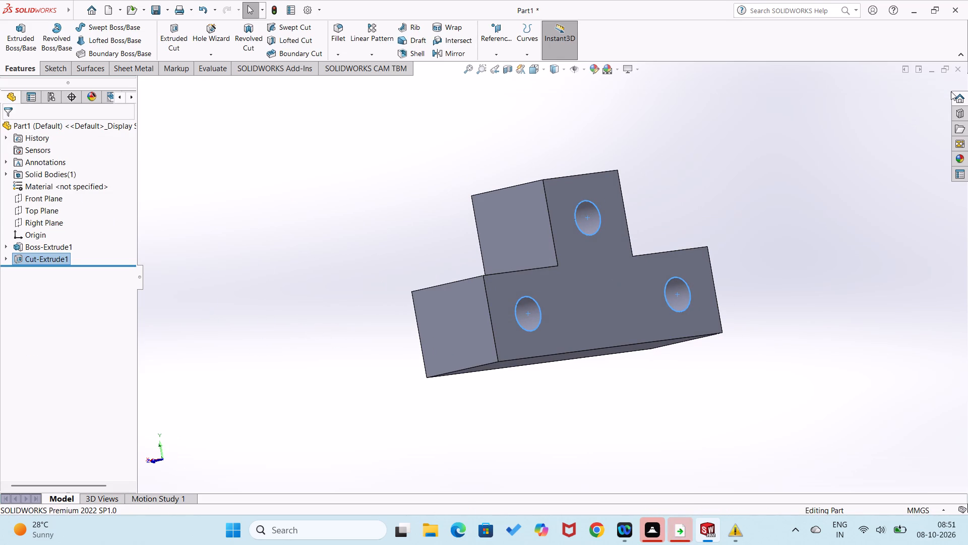
Close the inverted-T part without saving it.
click(956, 69)
click(568, 277)
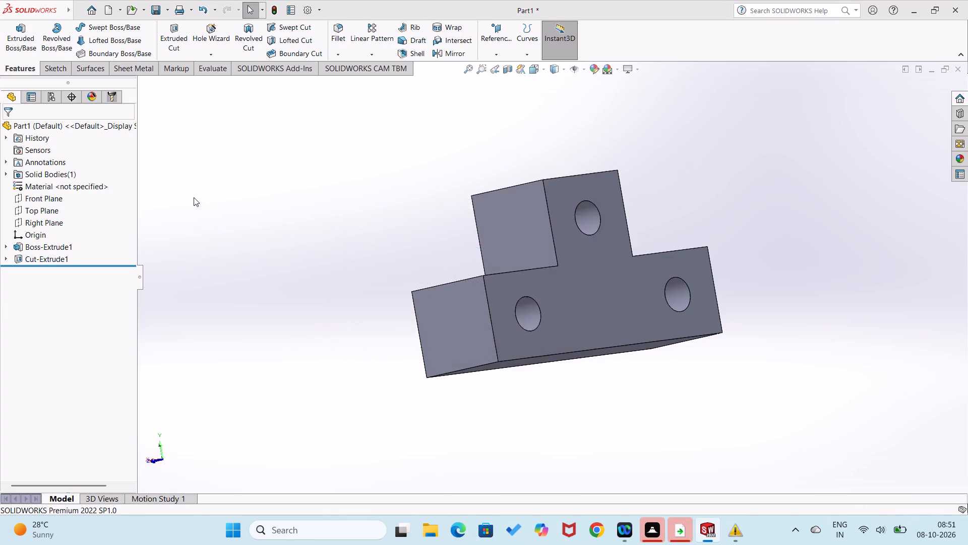
Start a new part document.
click(94, 16)
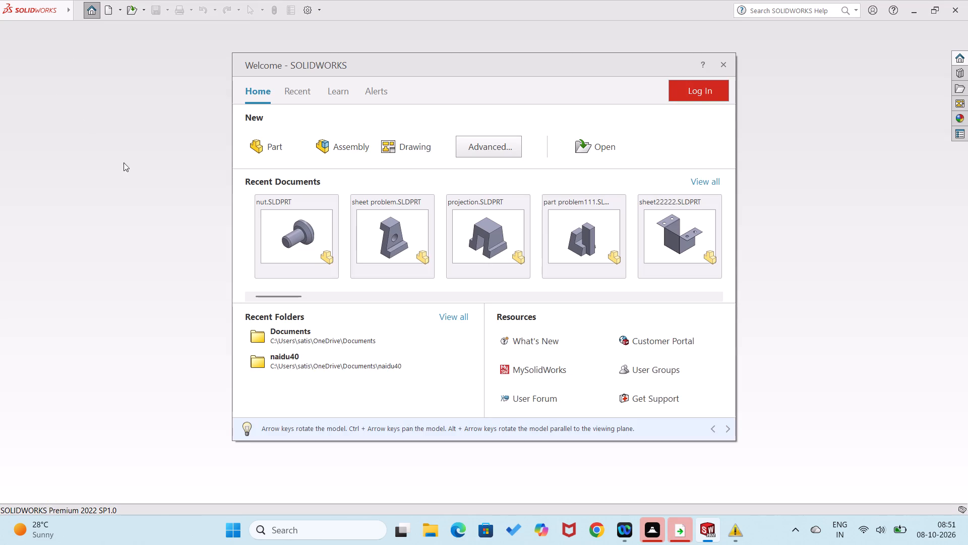
click(268, 151)
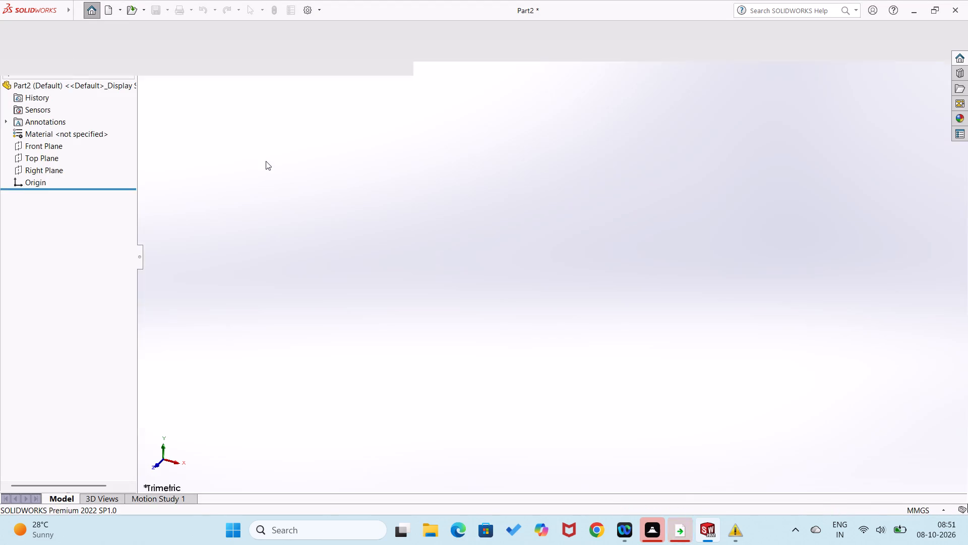
On the Front Plane, sketch an open line–tangent arc–line–tangent arc chain from the origin, with lines ending near (32, 35) and (95, 71) mm.
right_click(44, 187)
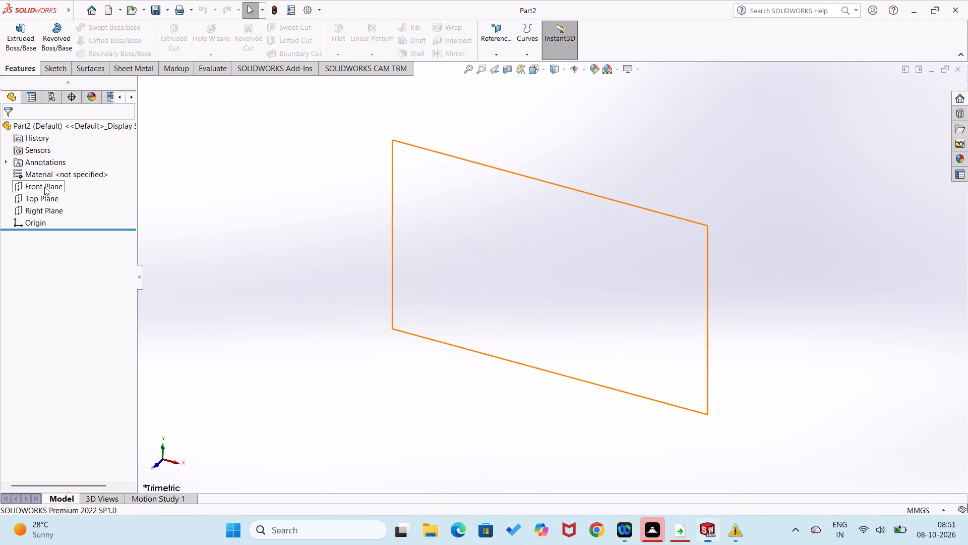
click(52, 177)
right_drag(457, 300, 381, 341)
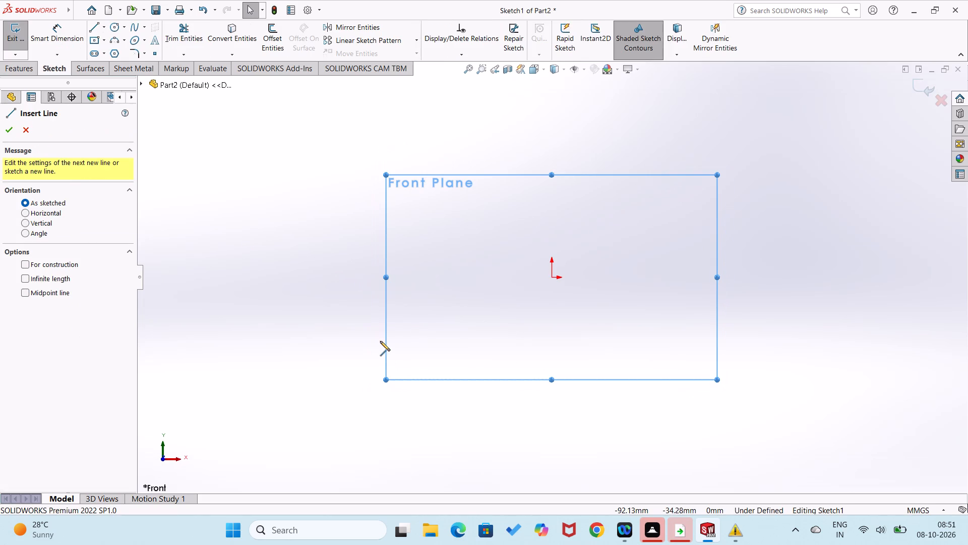
click(551, 280)
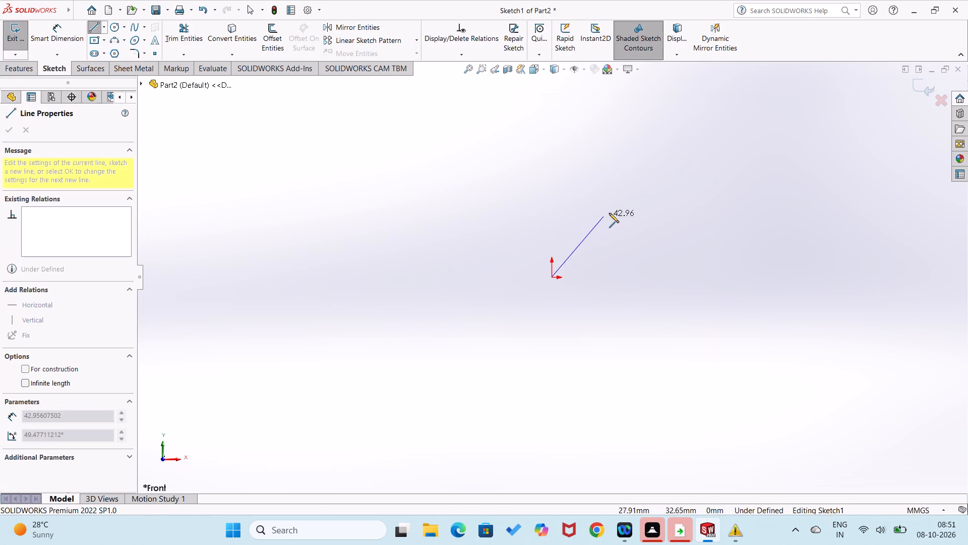
click(612, 212)
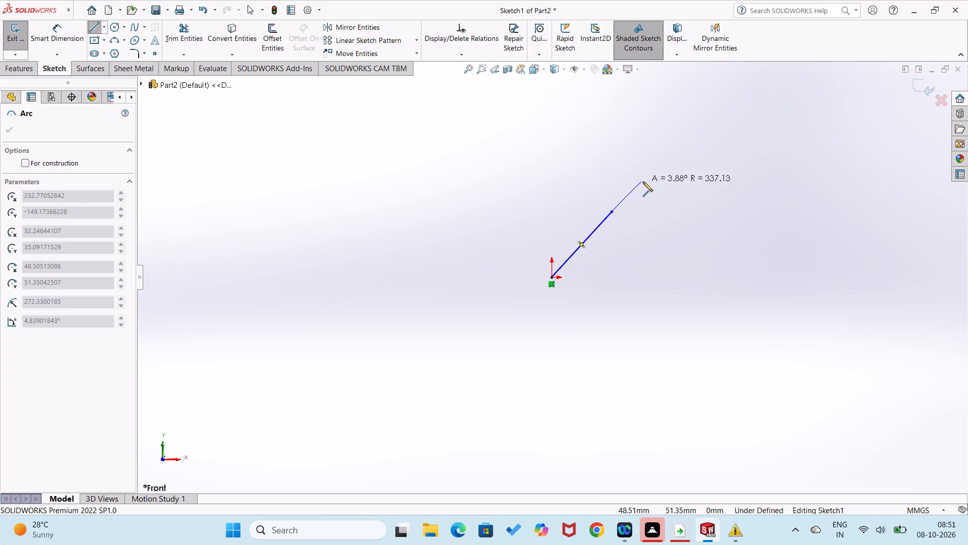
click(653, 194)
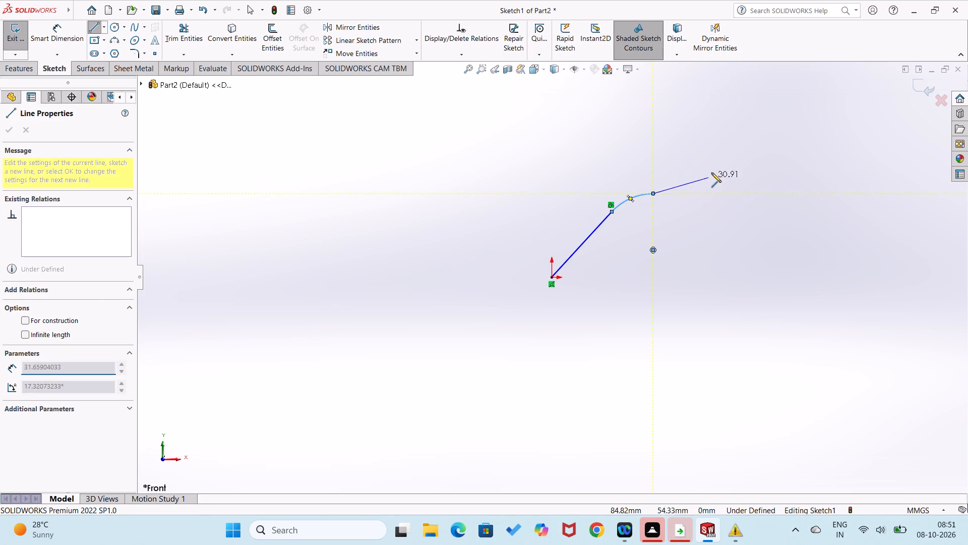
click(729, 145)
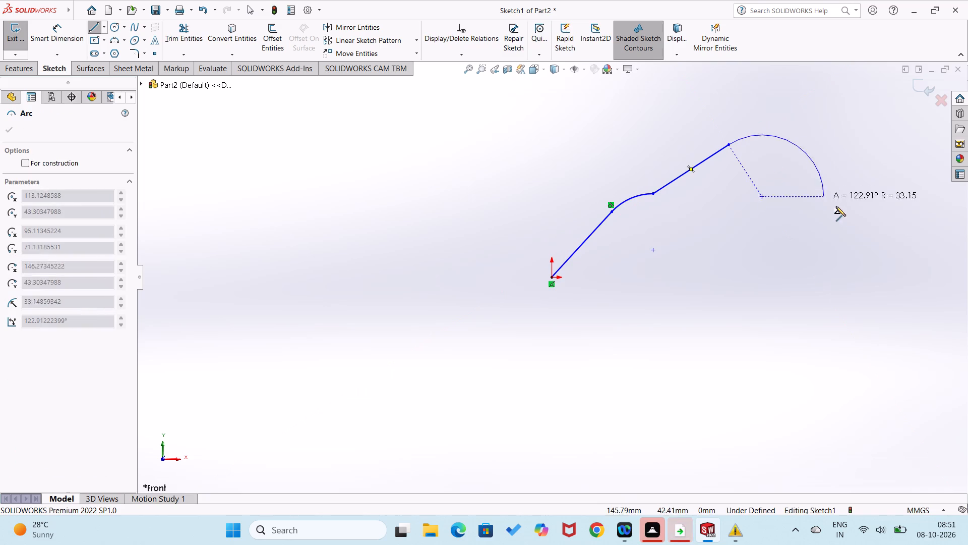
click(890, 183)
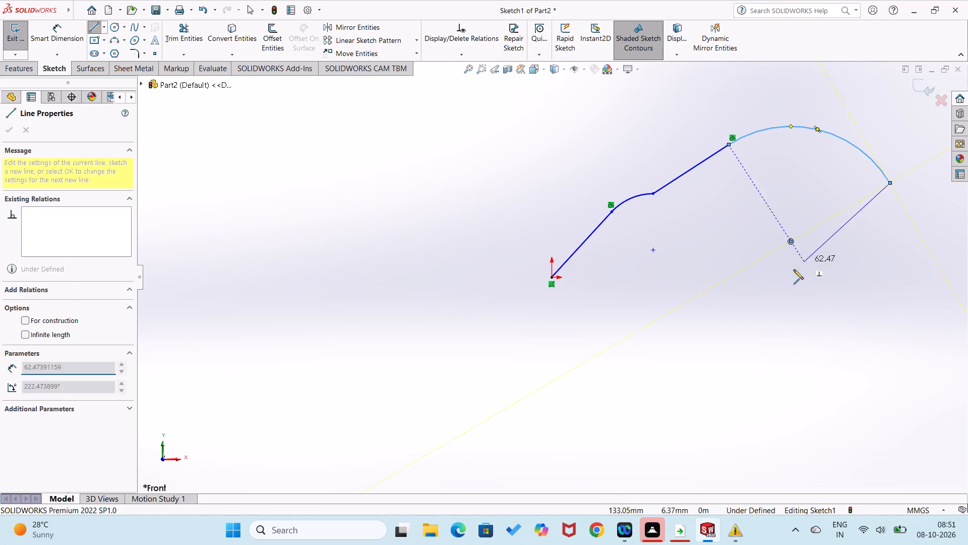
right_drag(788, 273, 837, 196)
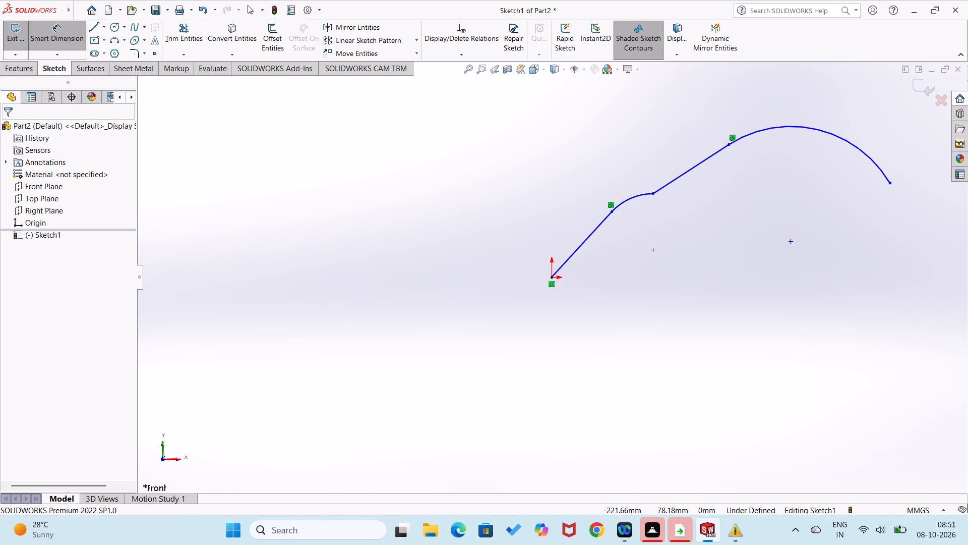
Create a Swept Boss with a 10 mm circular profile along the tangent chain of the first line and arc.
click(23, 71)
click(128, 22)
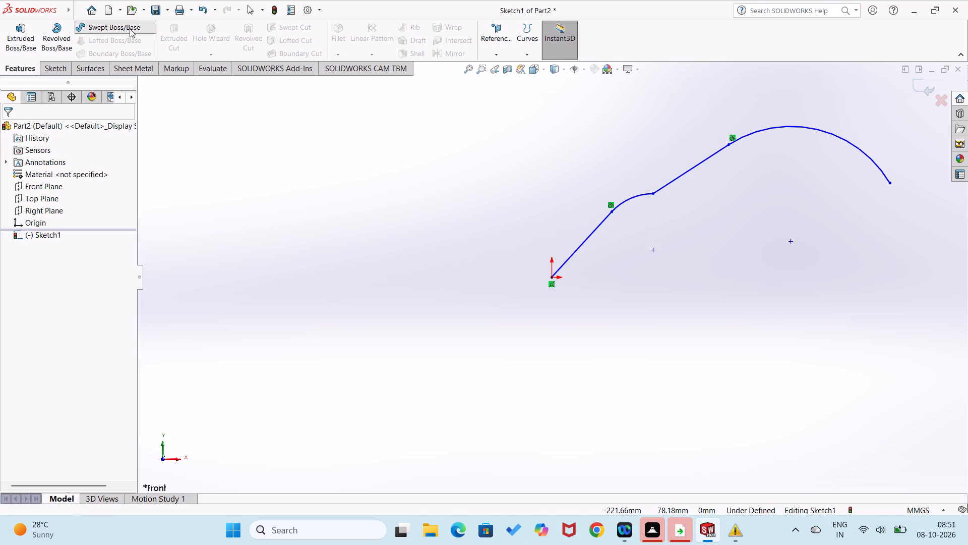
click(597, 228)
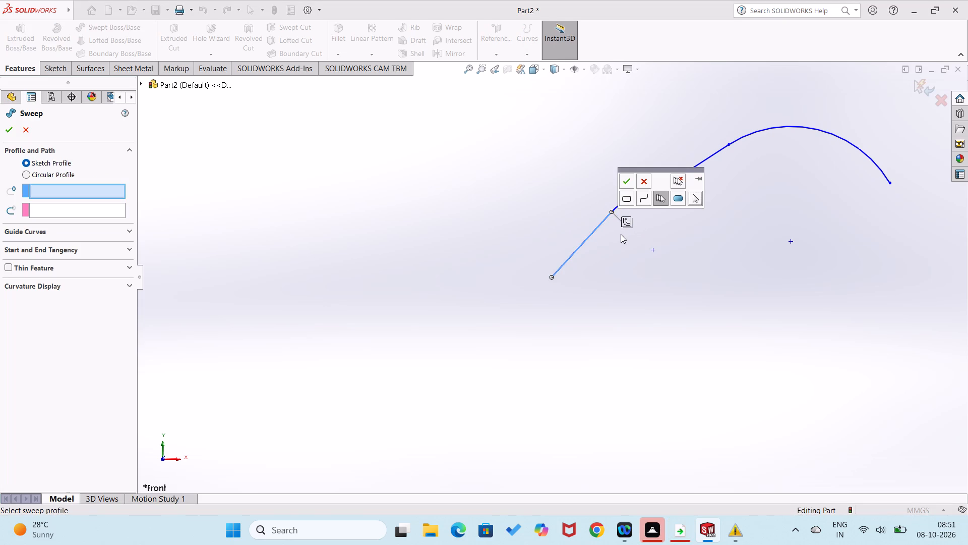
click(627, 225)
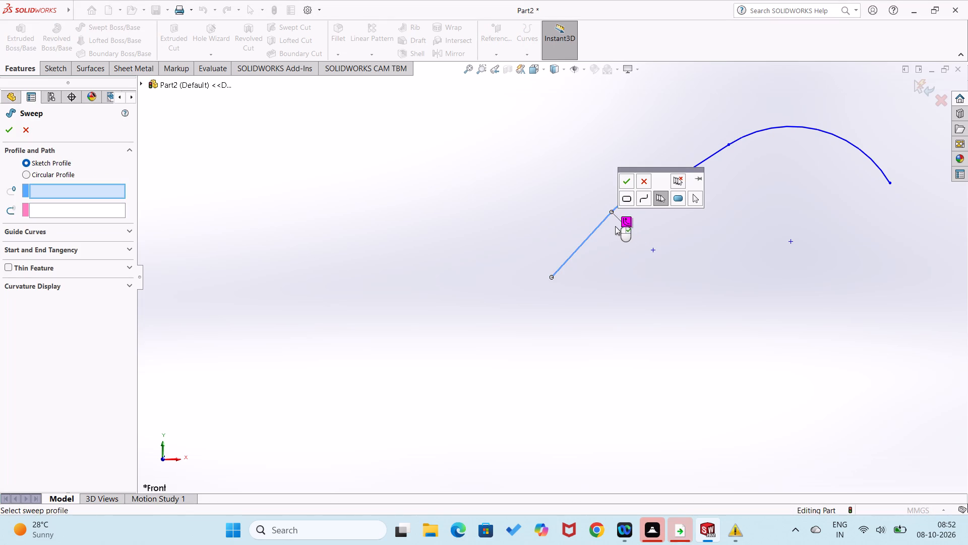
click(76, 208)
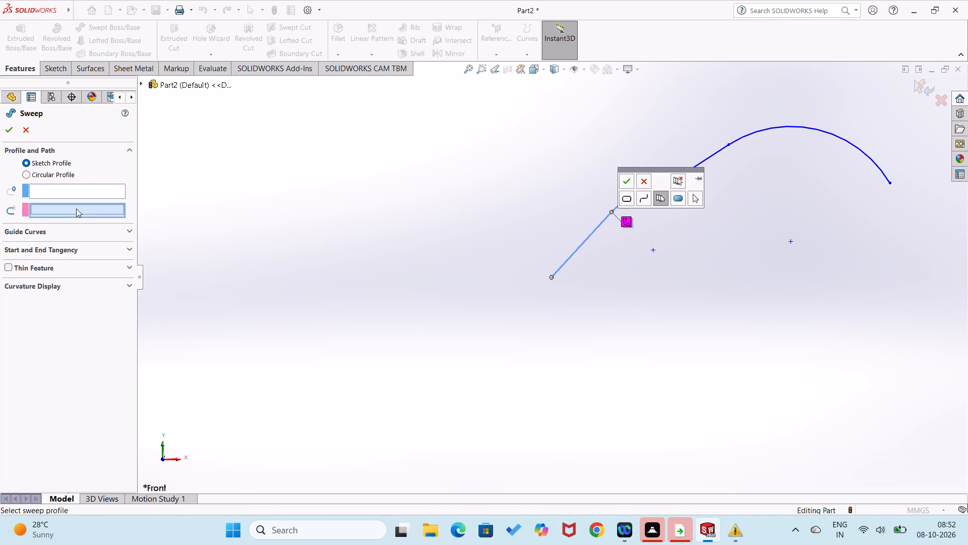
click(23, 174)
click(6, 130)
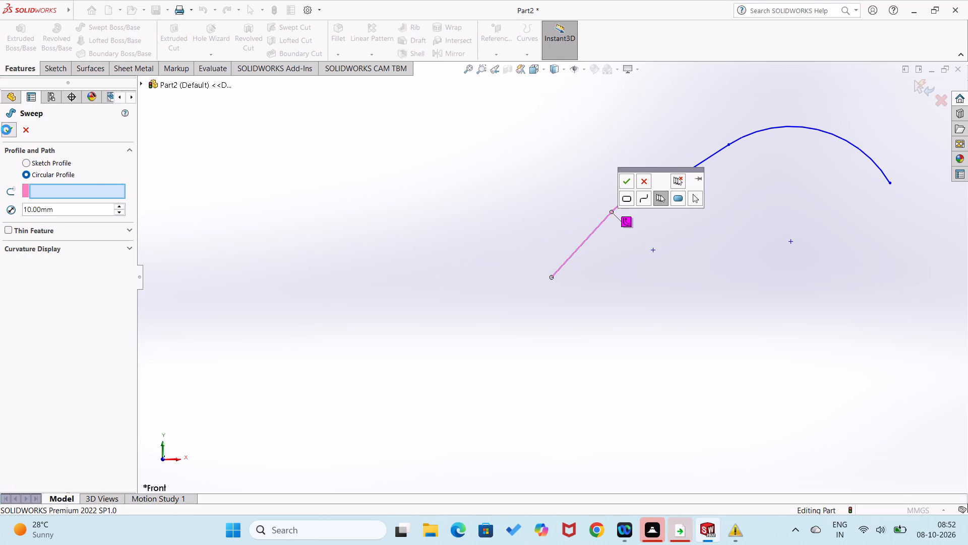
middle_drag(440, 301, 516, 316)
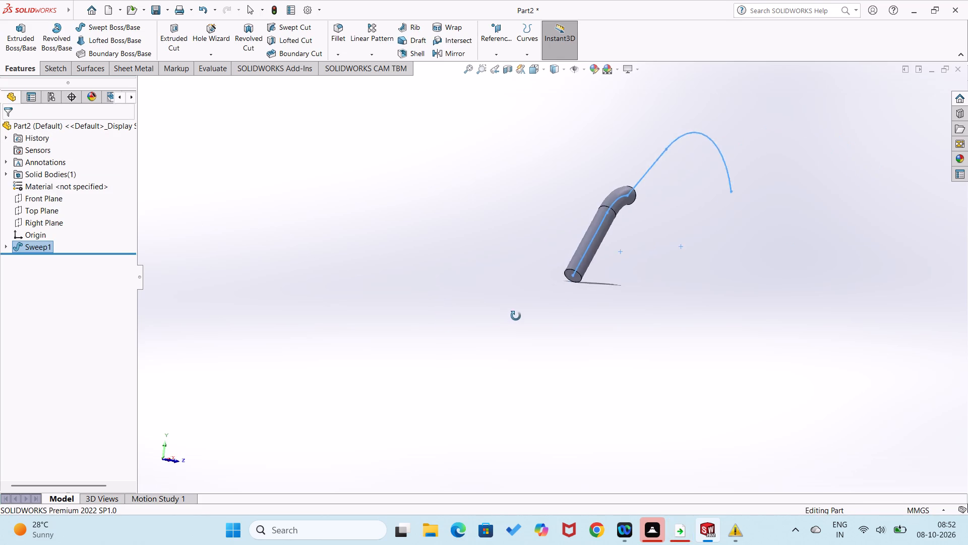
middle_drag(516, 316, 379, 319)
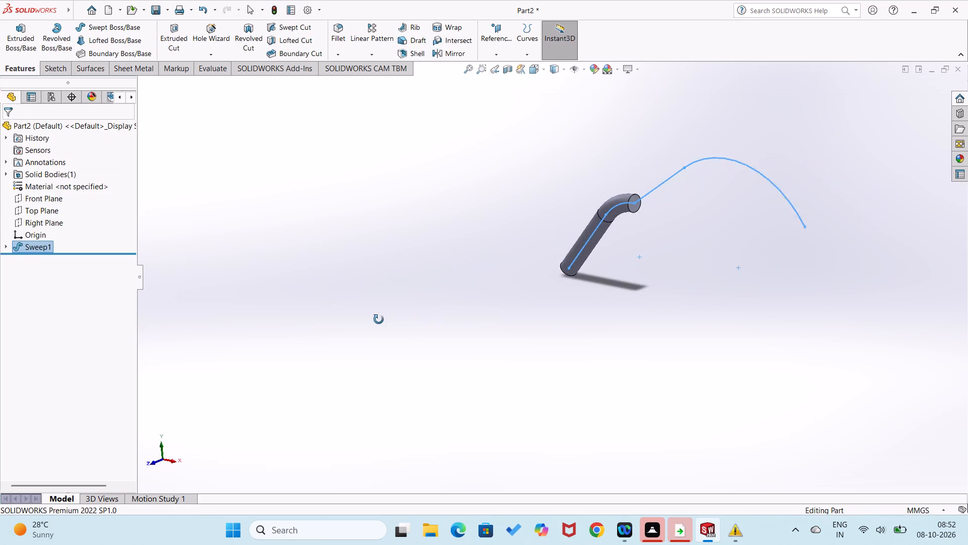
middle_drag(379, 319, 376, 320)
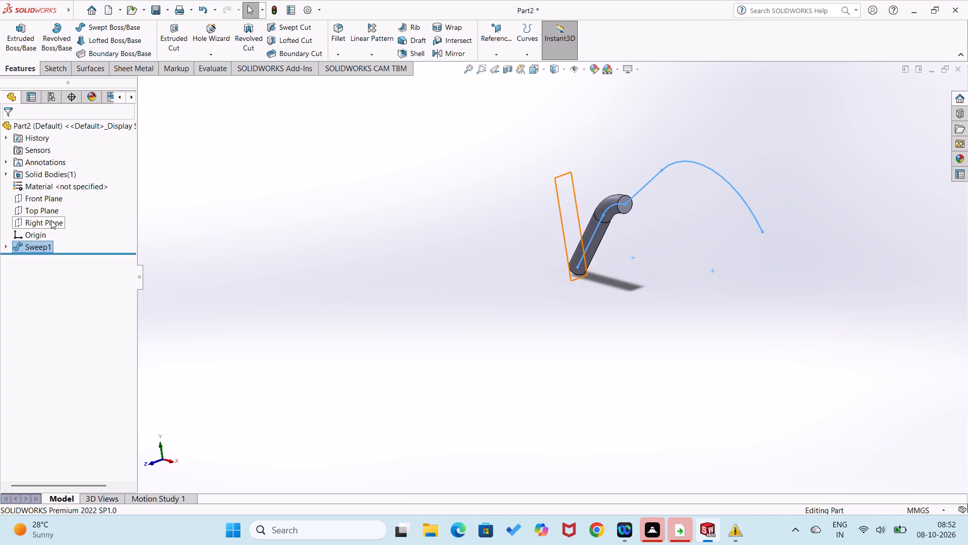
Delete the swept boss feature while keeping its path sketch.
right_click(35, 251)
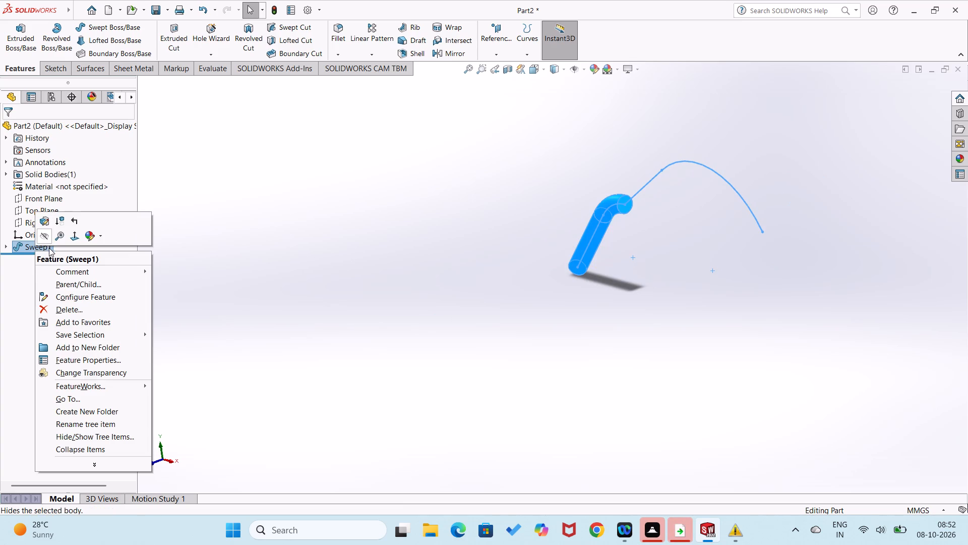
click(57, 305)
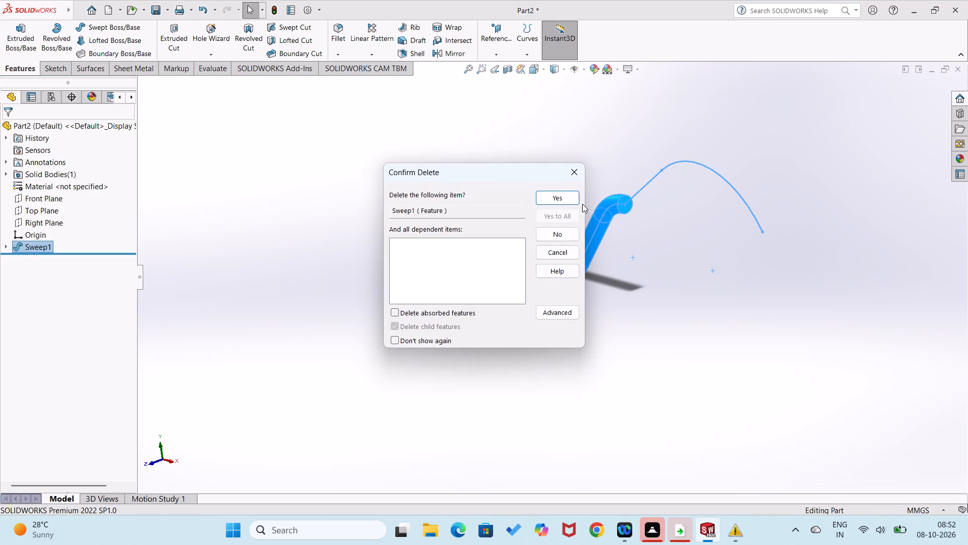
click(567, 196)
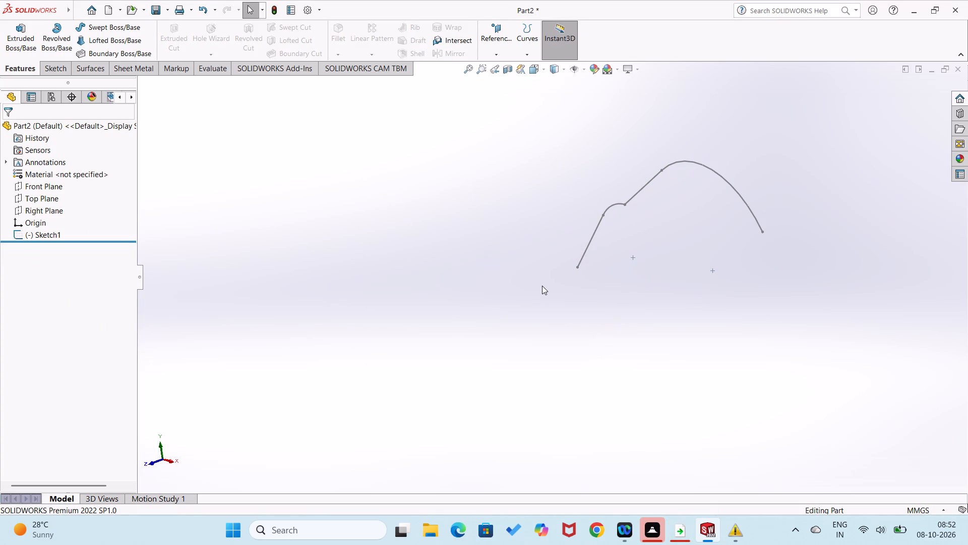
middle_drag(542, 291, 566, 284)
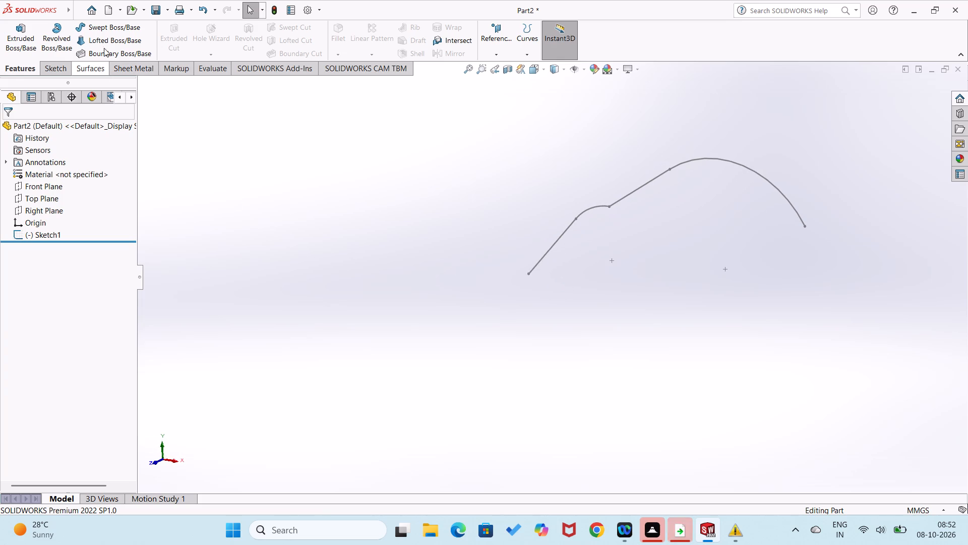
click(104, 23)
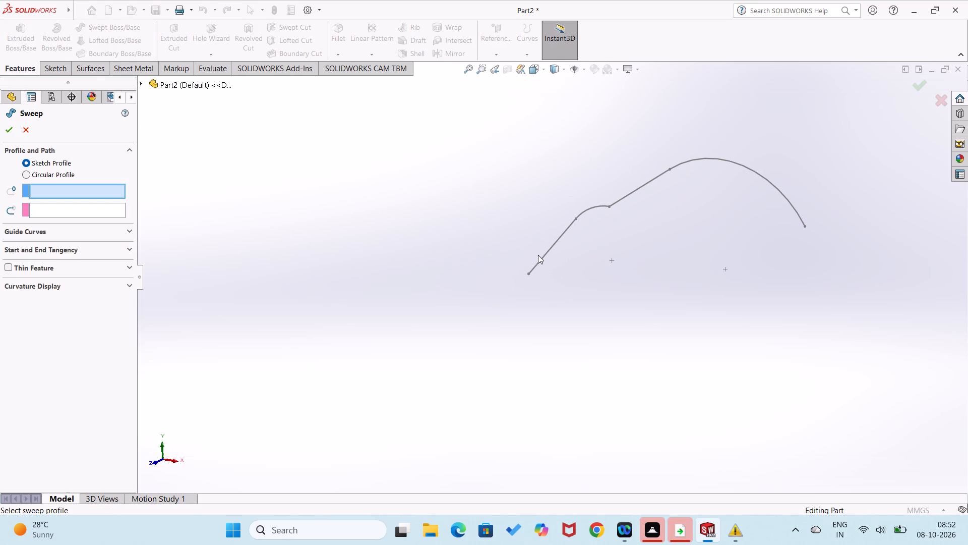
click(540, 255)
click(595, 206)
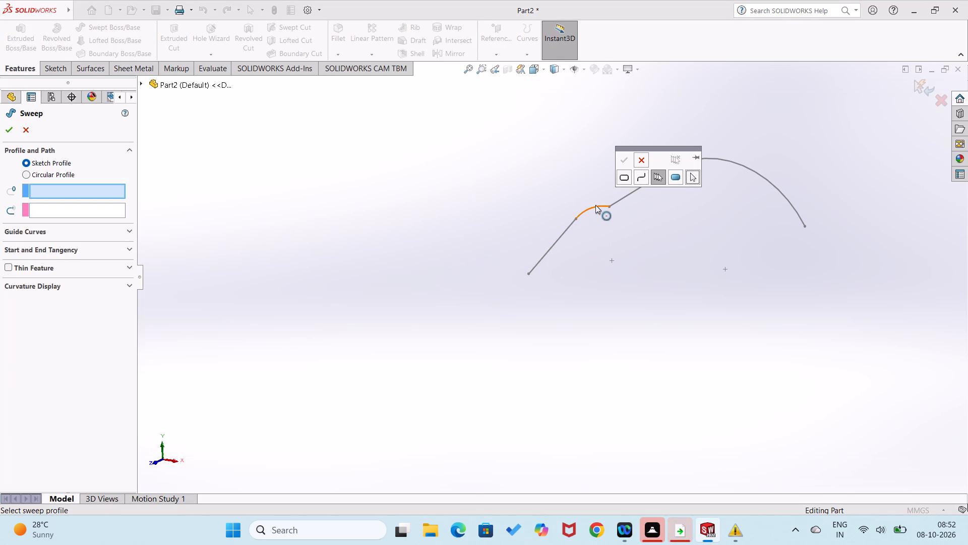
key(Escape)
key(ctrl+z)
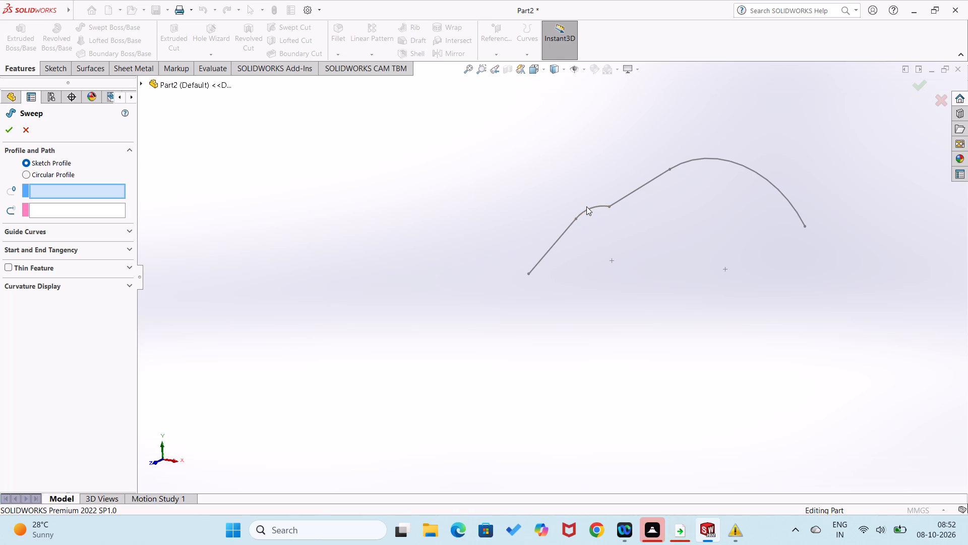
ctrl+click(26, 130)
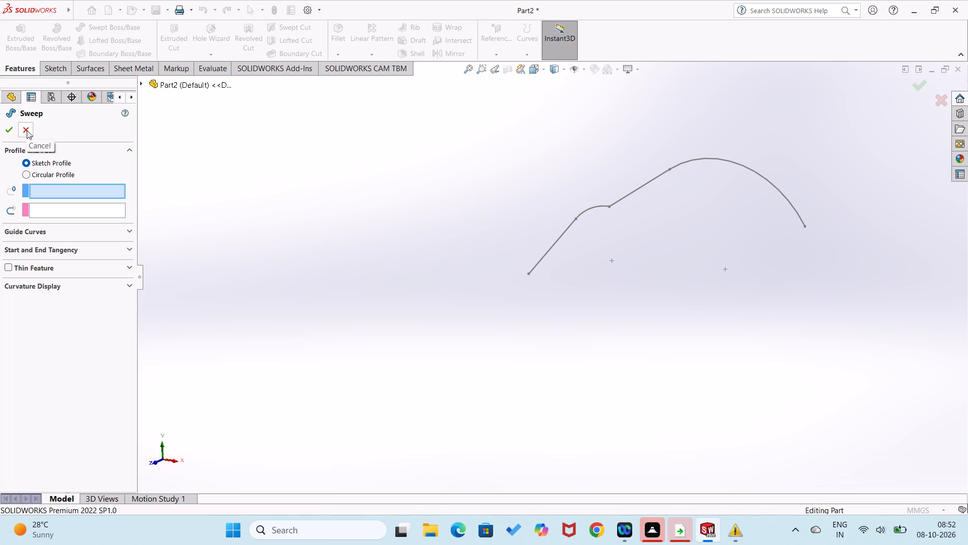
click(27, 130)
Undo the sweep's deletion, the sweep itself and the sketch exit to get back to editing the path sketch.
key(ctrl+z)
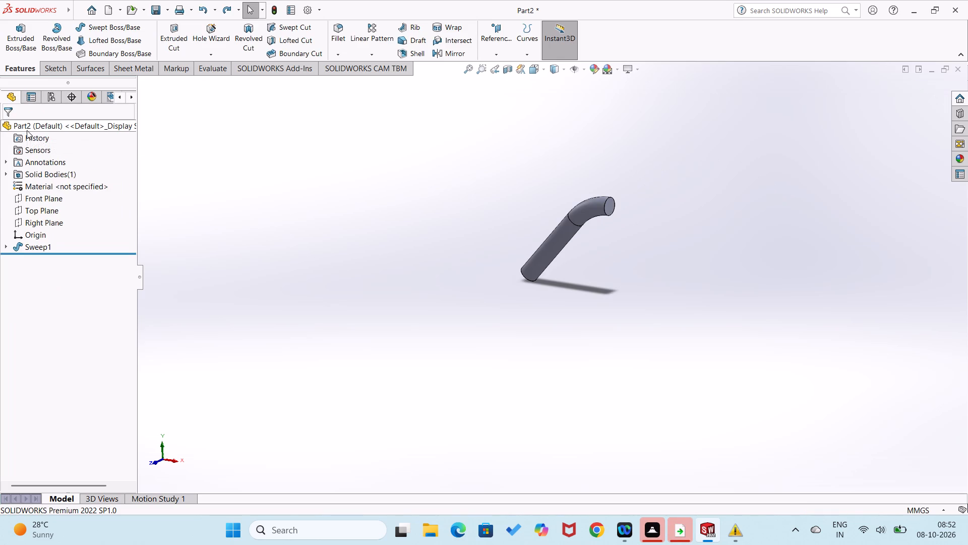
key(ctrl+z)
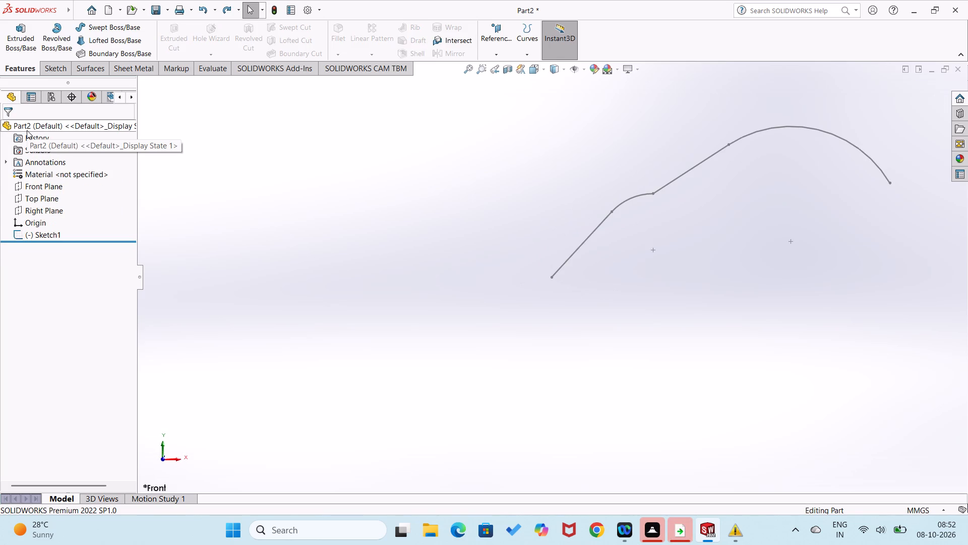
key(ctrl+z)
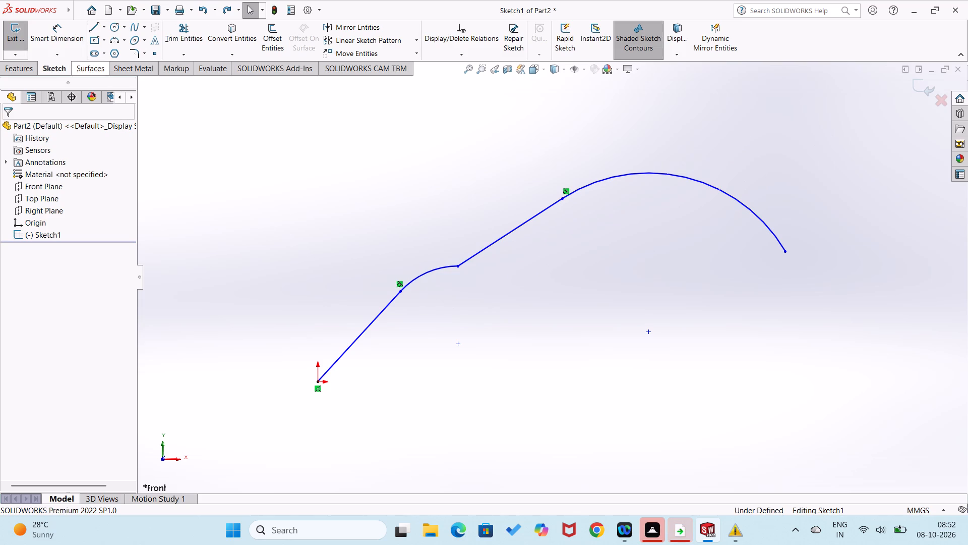
Create a Swept Boss with a 10 mm circular profile along the full sketched chain of both lines and both arcs.
click(30, 73)
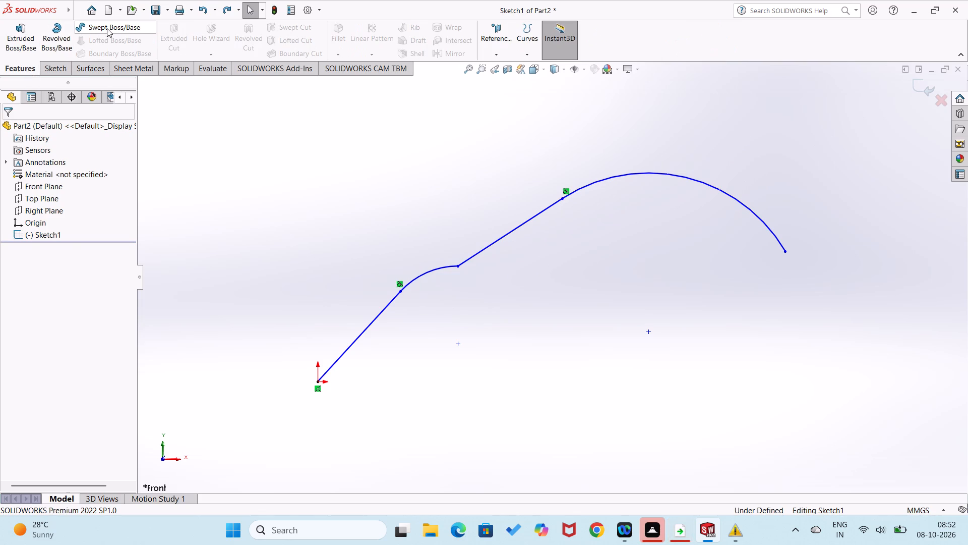
click(107, 28)
click(358, 338)
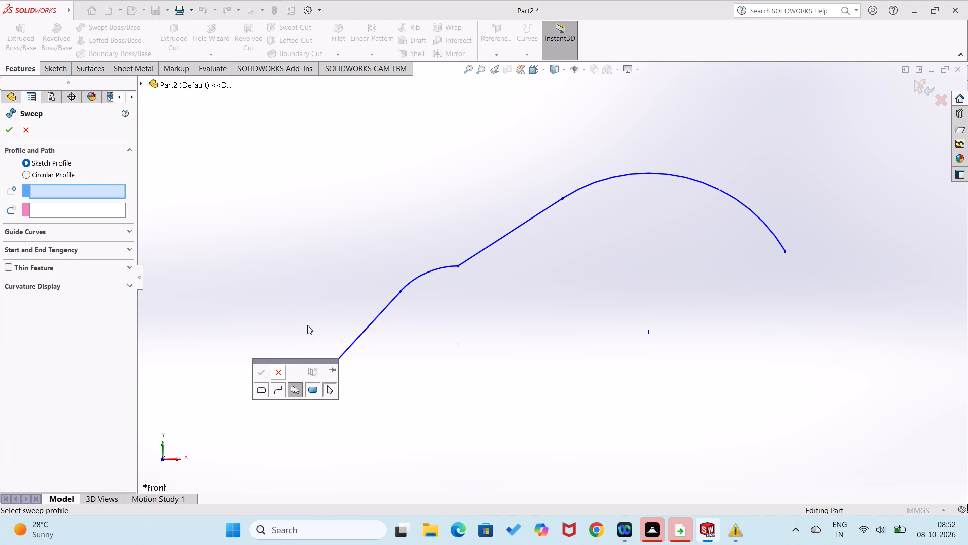
click(21, 175)
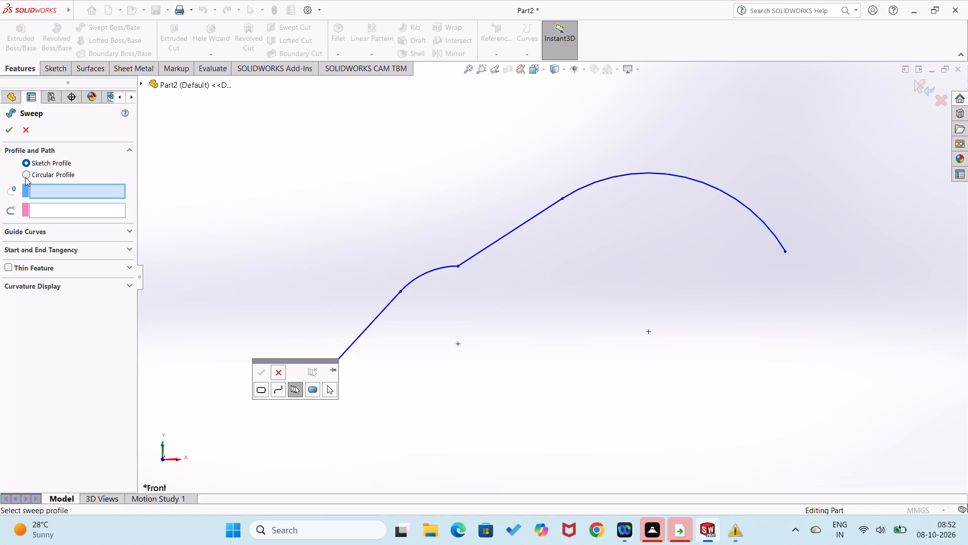
click(25, 177)
click(359, 336)
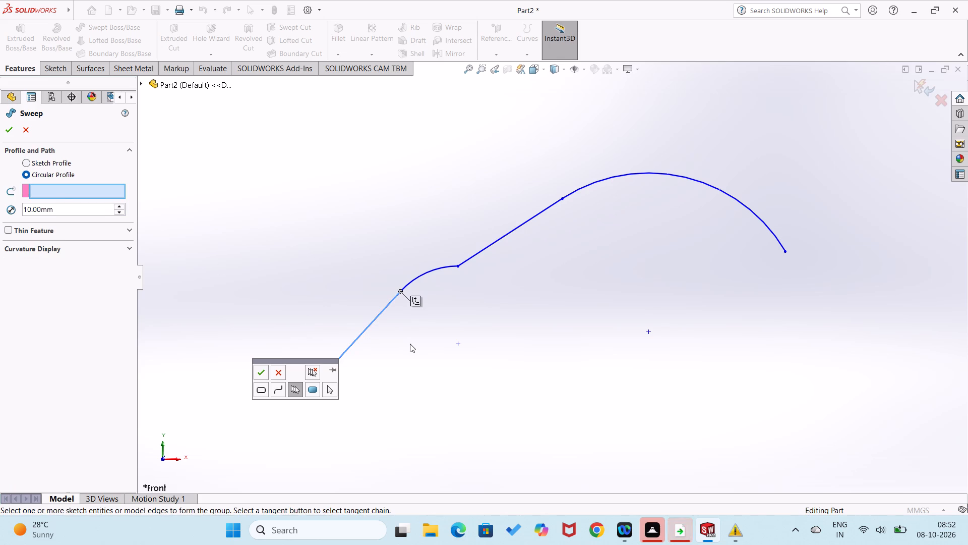
ctrl+click(442, 270)
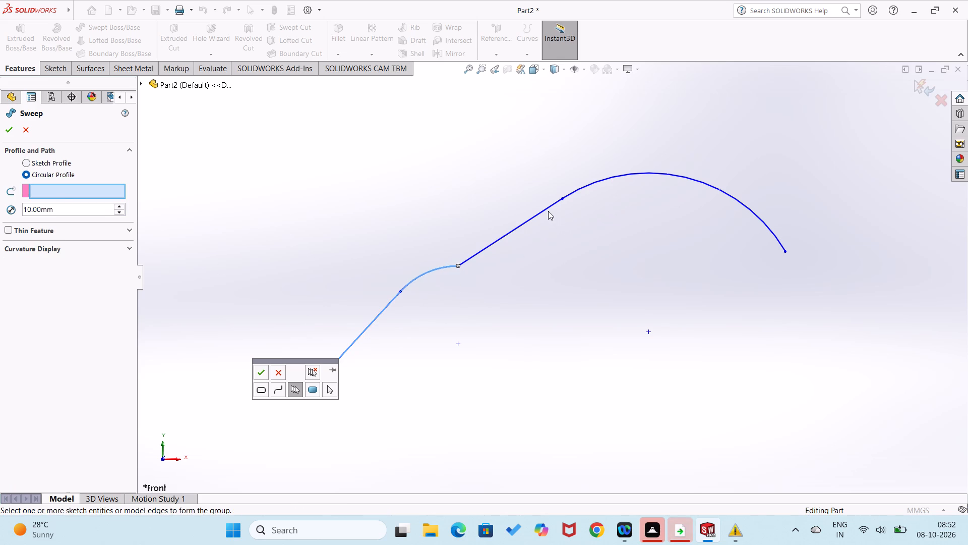
ctrl+click(548, 210)
ctrl+click(598, 183)
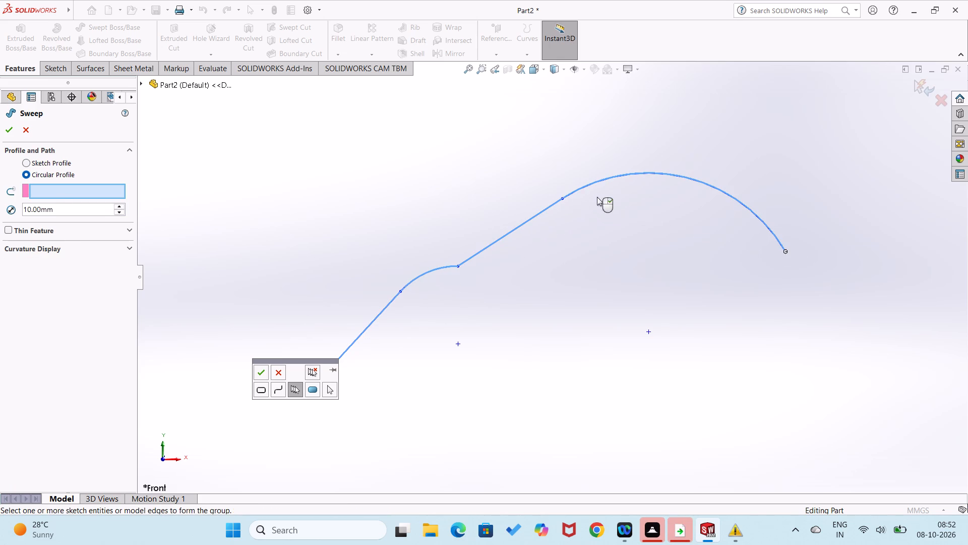
click(11, 131)
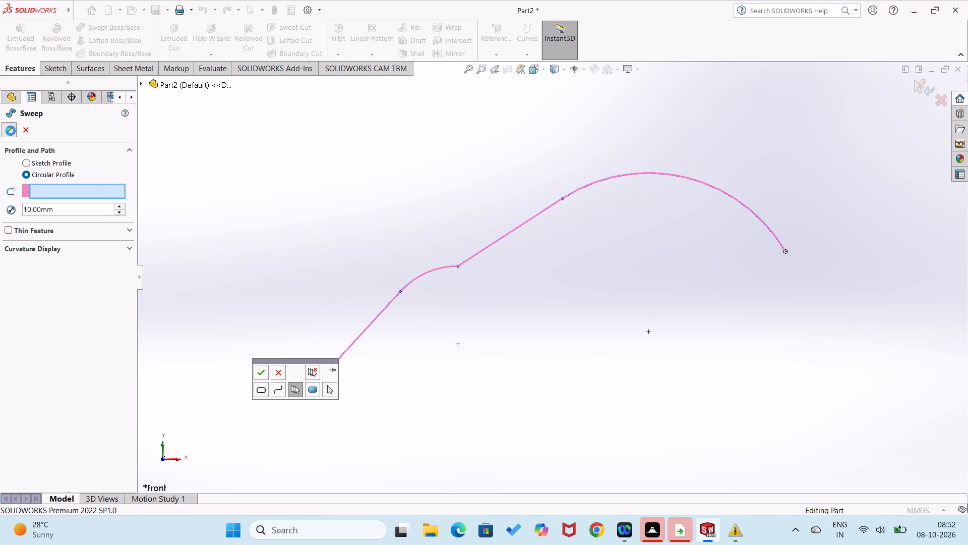
Sketch a circle of about 2.5 mm radius centred on the origin, on the flat end face where the sweep starts.
click(218, 282)
middle_drag(219, 282, 266, 296)
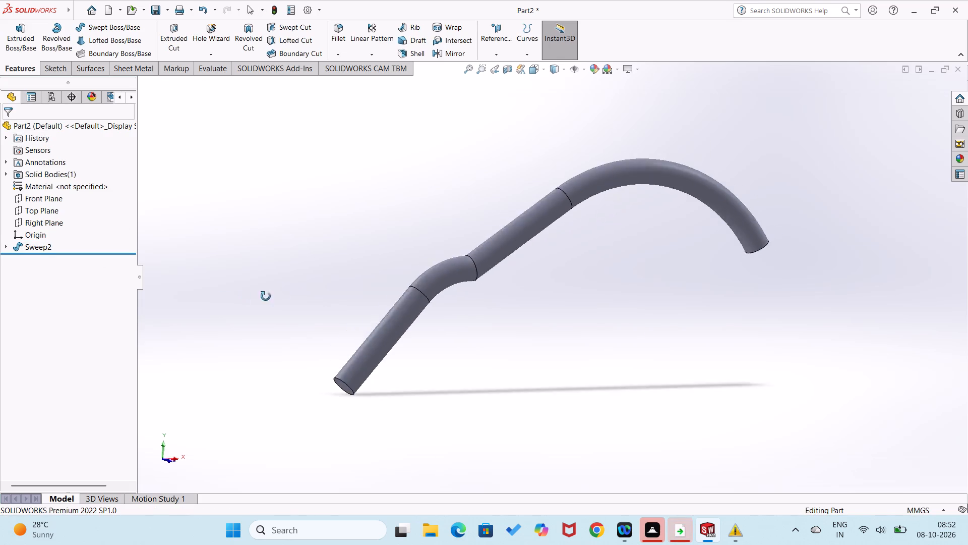
middle_drag(266, 296, 325, 206)
right_click(563, 237)
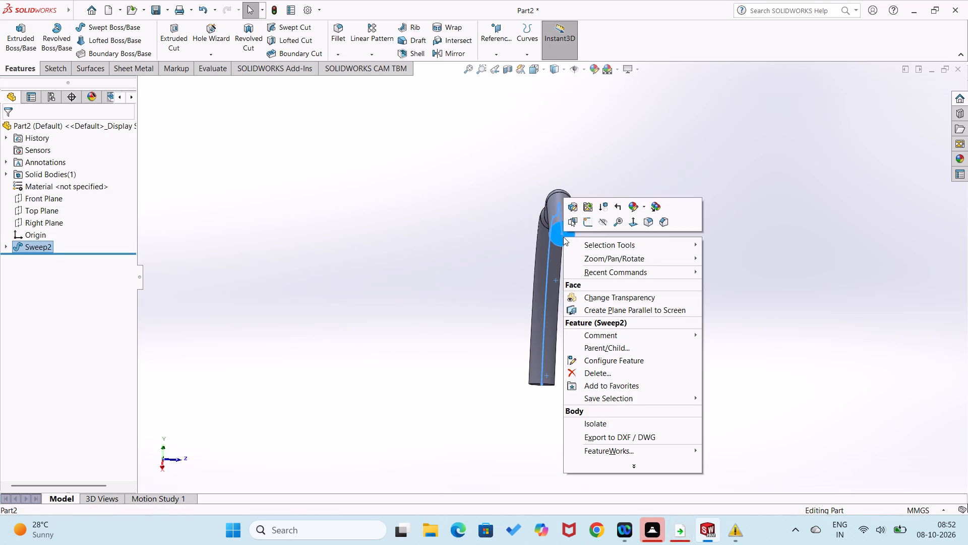
click(594, 222)
scroll(452, 356, down, 3)
click(399, 287)
right_drag(399, 287, 462, 334)
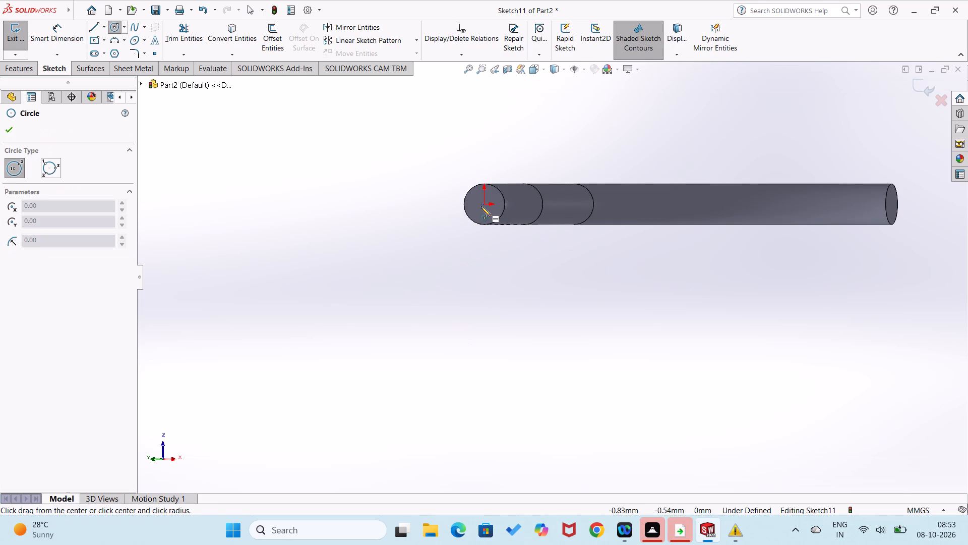
click(486, 203)
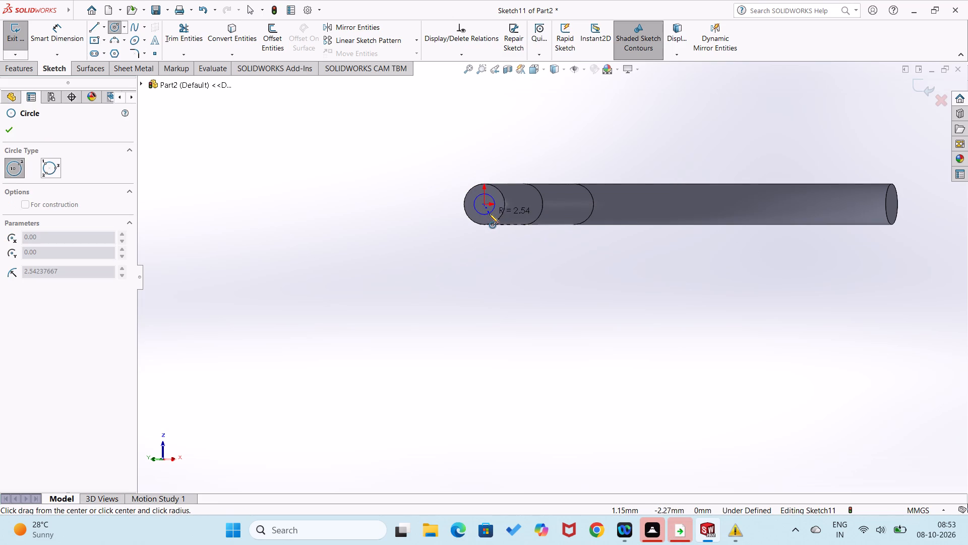
click(489, 213)
right_drag(445, 283, 535, 293)
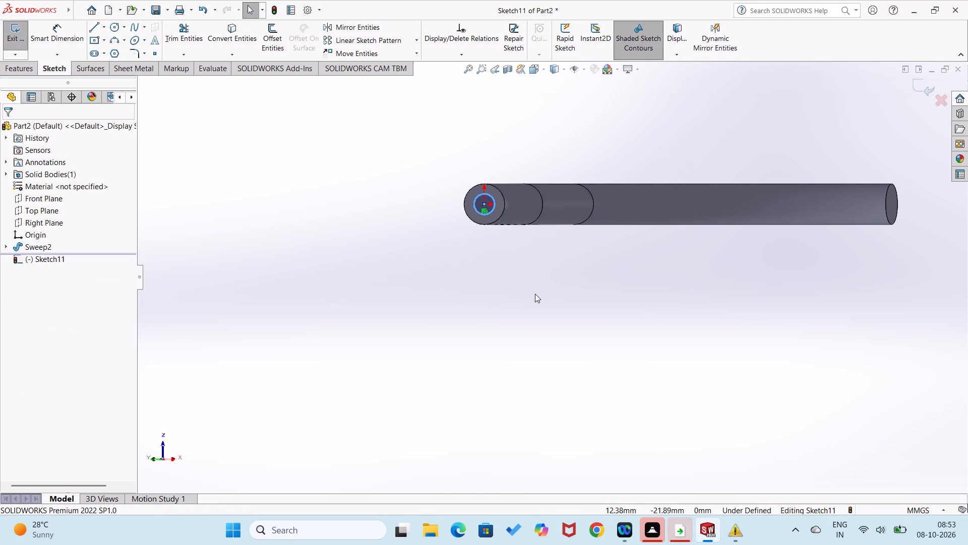
Dimension the circle on the tube's end face to a diameter of 8 mm.
click(6, 72)
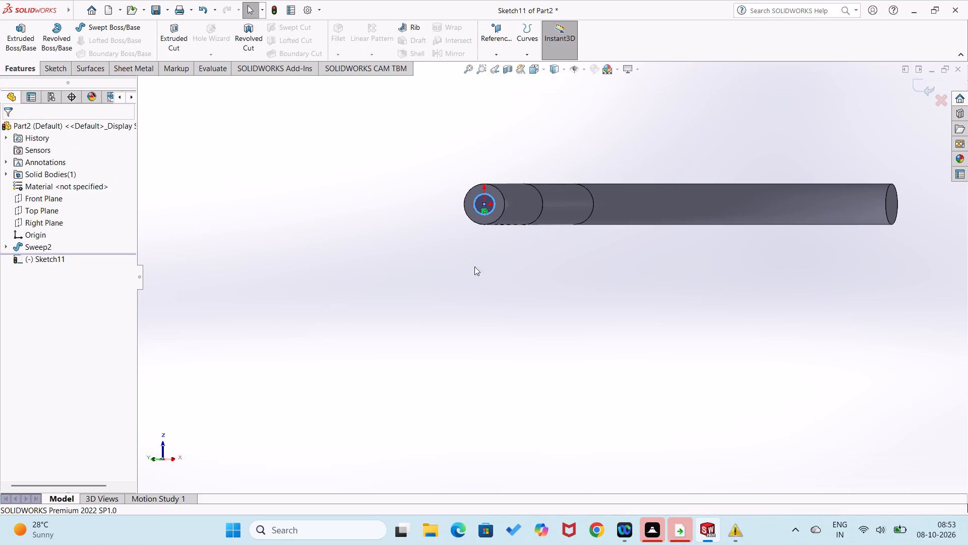
scroll(480, 263, down, 5)
right_drag(460, 274, 521, 159)
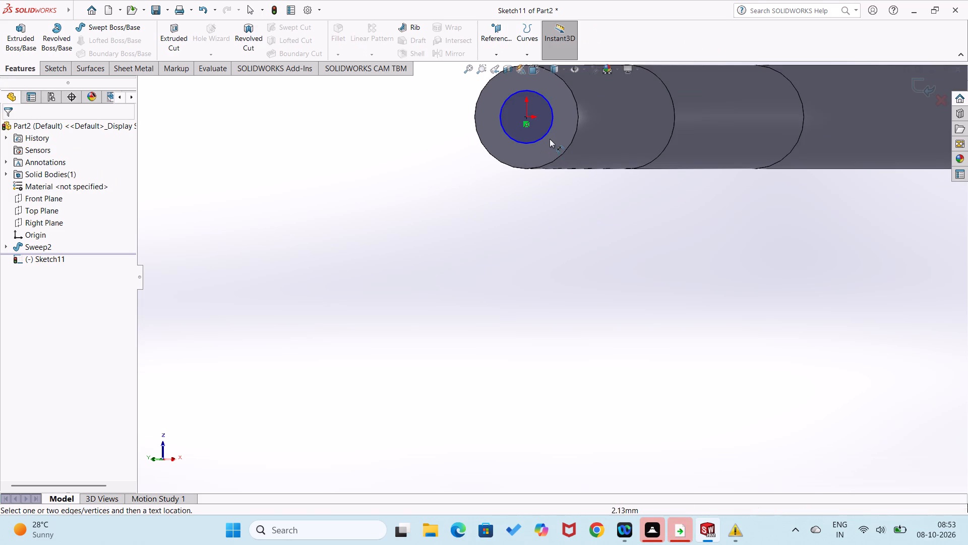
click(543, 133)
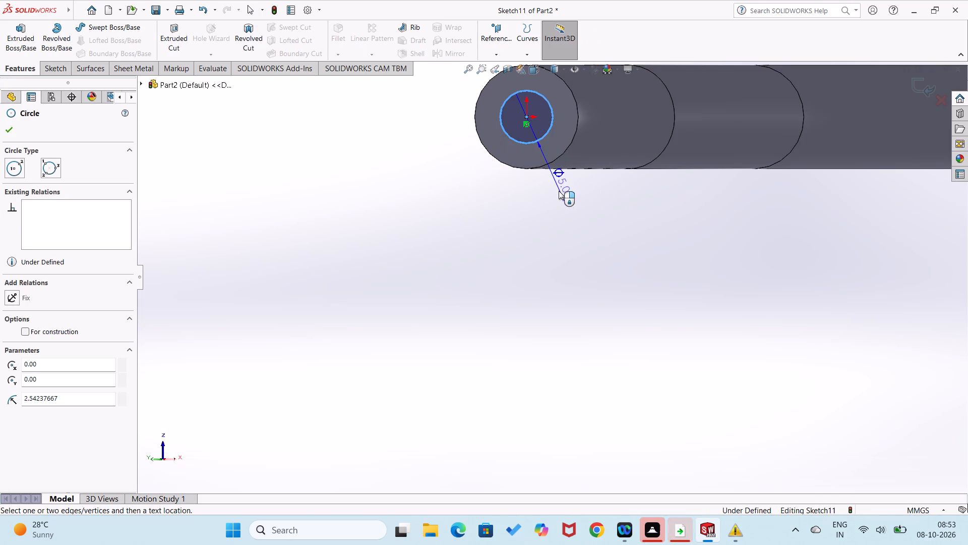
click(562, 200)
key(8)
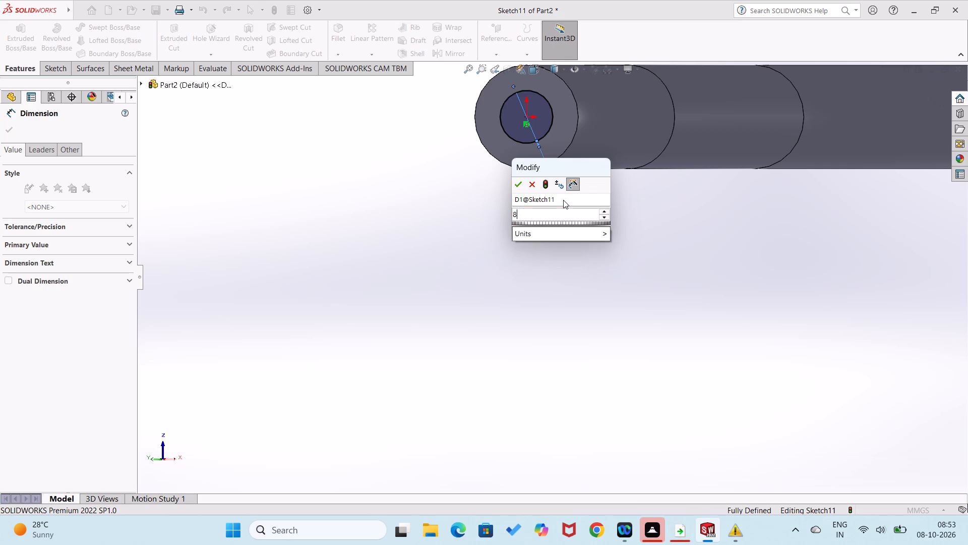
key(Return)
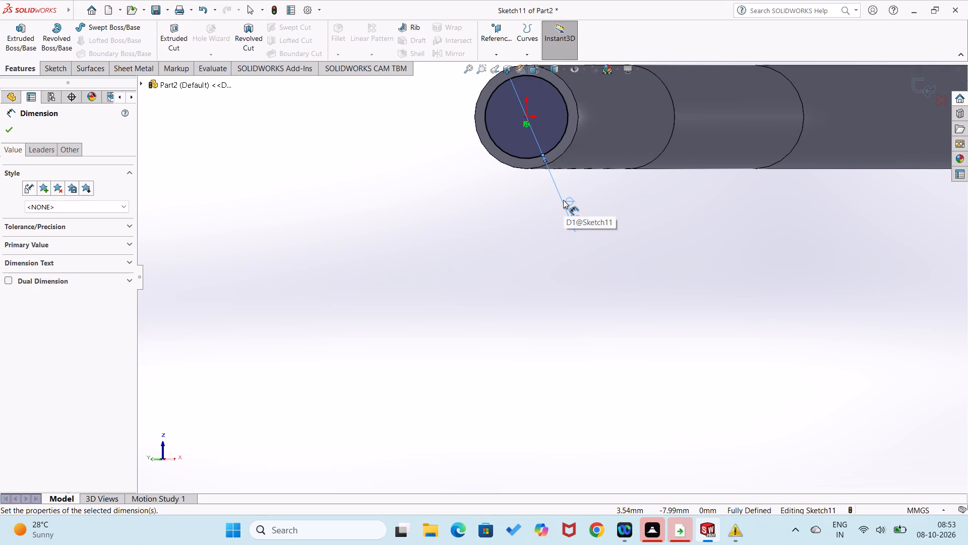
Set the end-face circle's diameter to 7 mm.
click(563, 200)
double_click(565, 209)
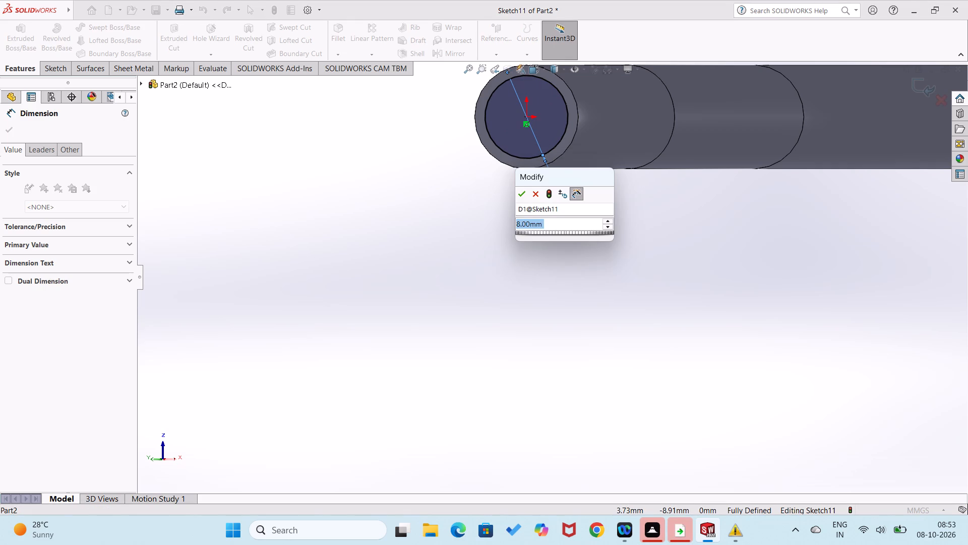
key(7)
key(Return)
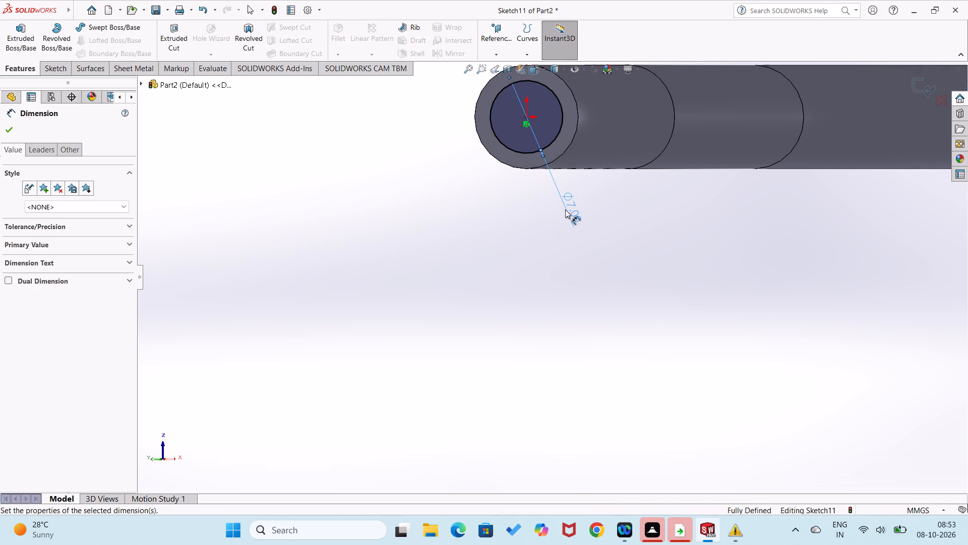
click(4, 133)
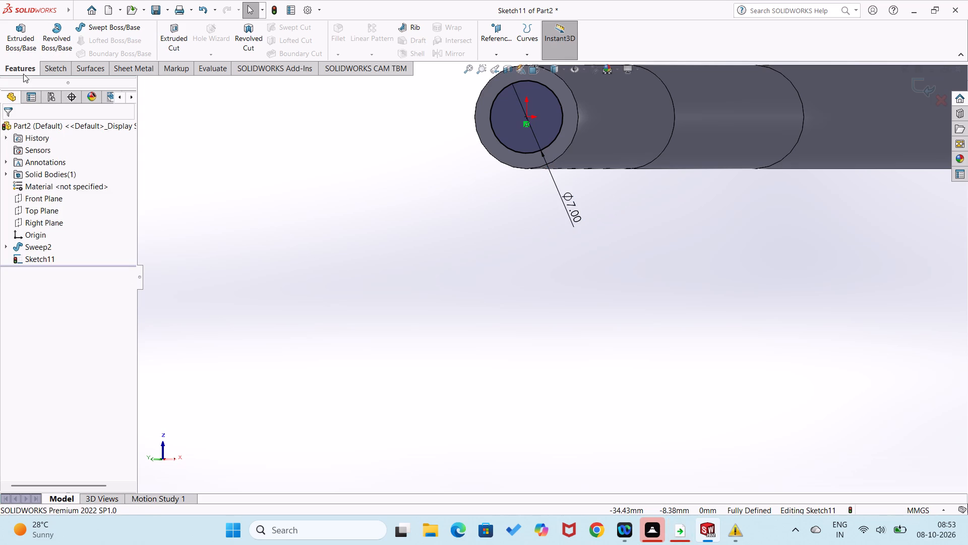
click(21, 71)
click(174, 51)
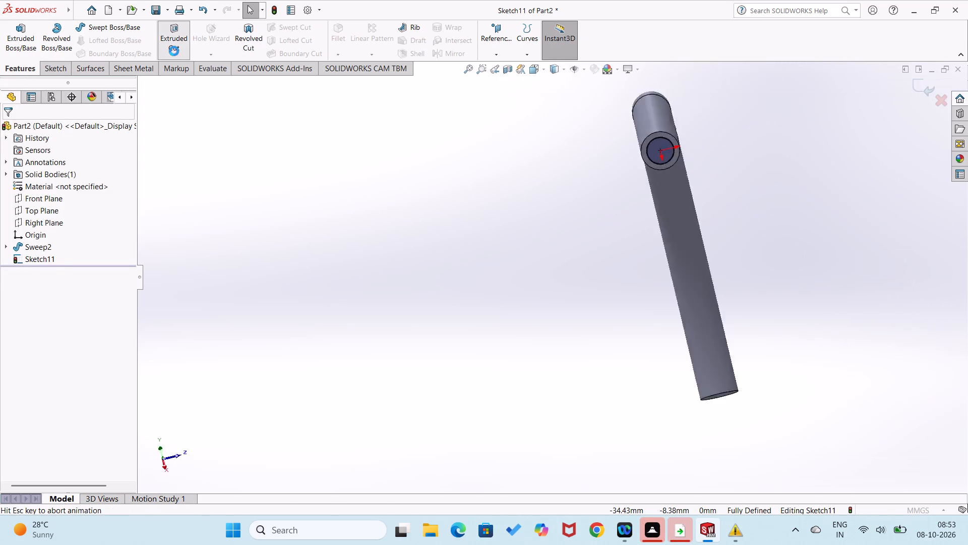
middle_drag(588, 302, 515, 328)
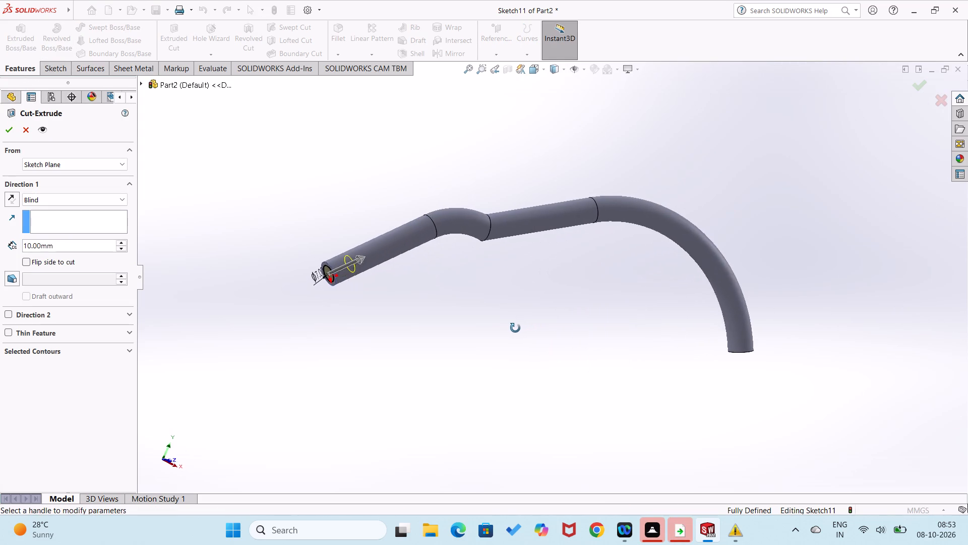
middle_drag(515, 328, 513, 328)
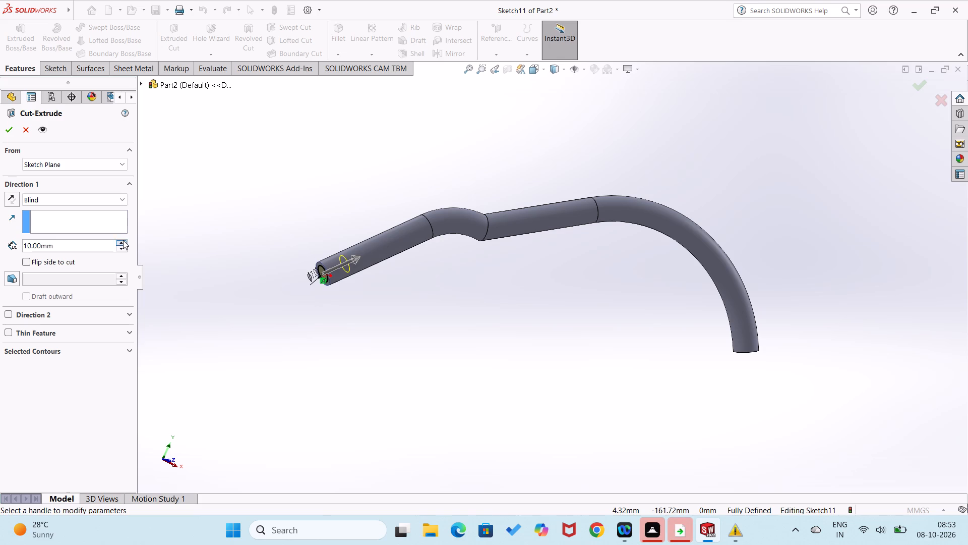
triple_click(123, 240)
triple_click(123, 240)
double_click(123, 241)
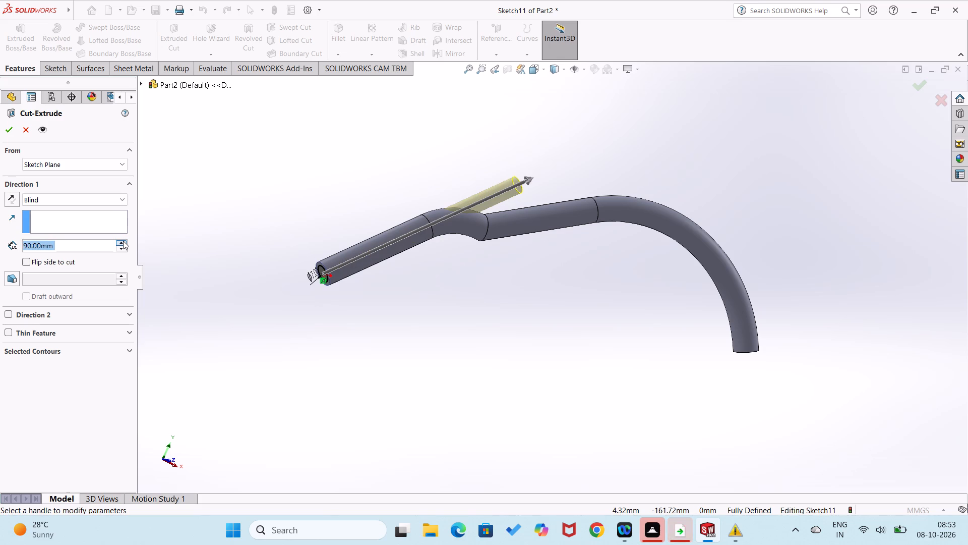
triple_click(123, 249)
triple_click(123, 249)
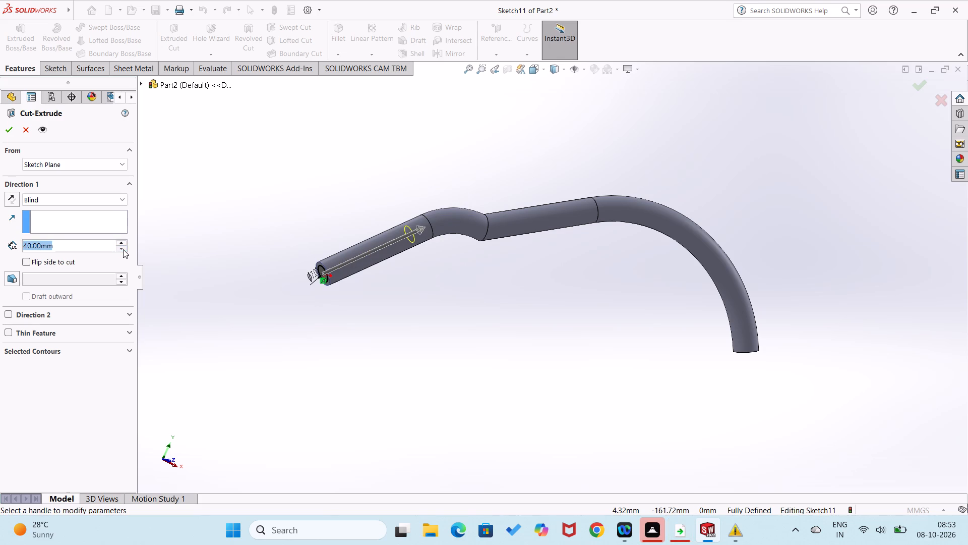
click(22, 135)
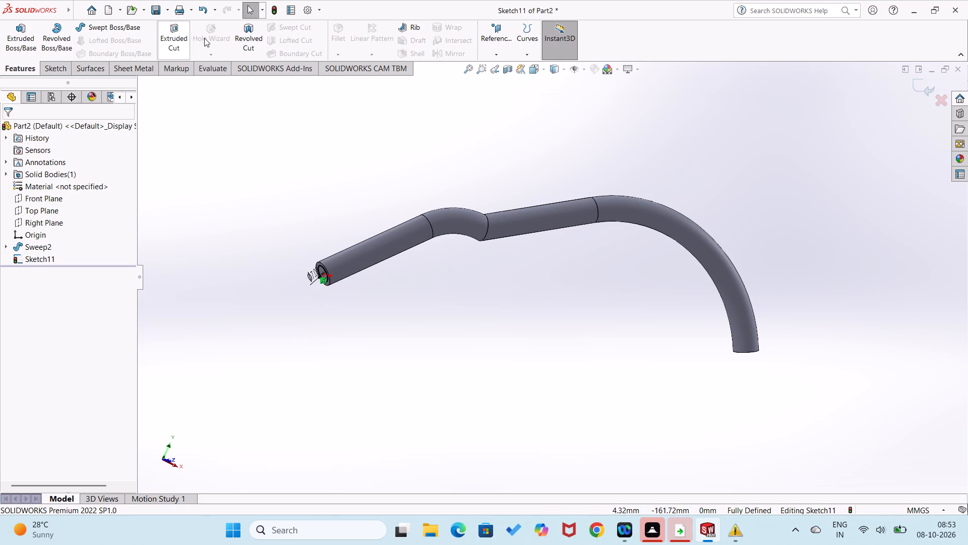
Close the swept part document without saving it.
click(958, 72)
click(558, 274)
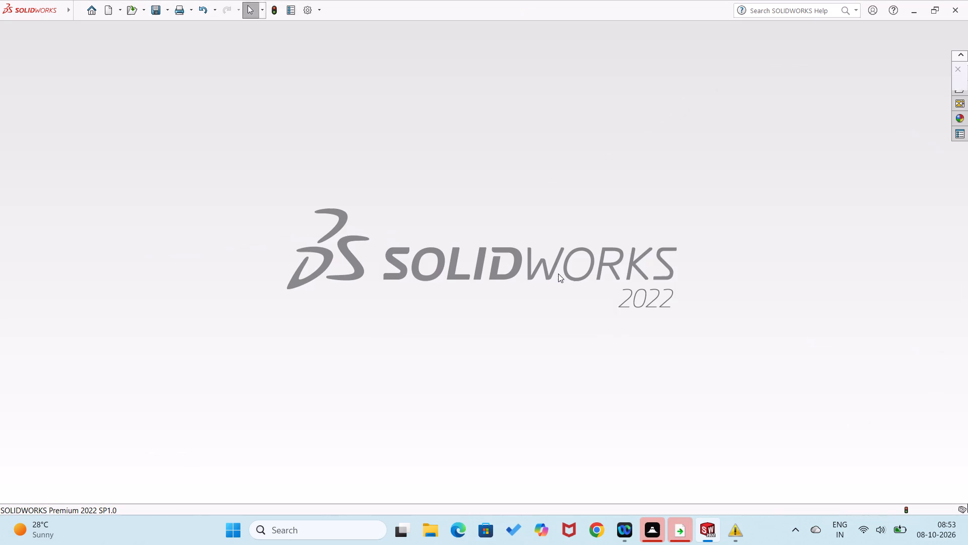
Create a new part document.
click(92, 11)
click(265, 144)
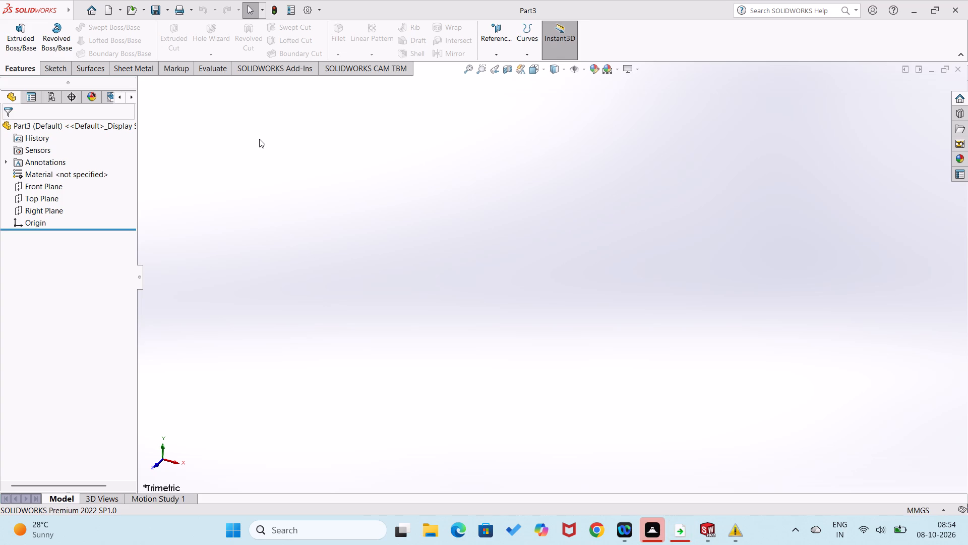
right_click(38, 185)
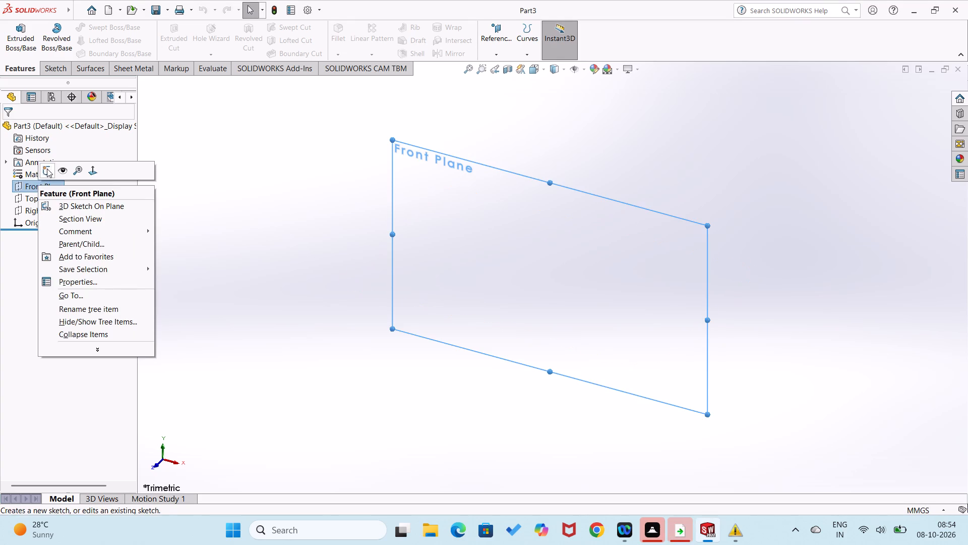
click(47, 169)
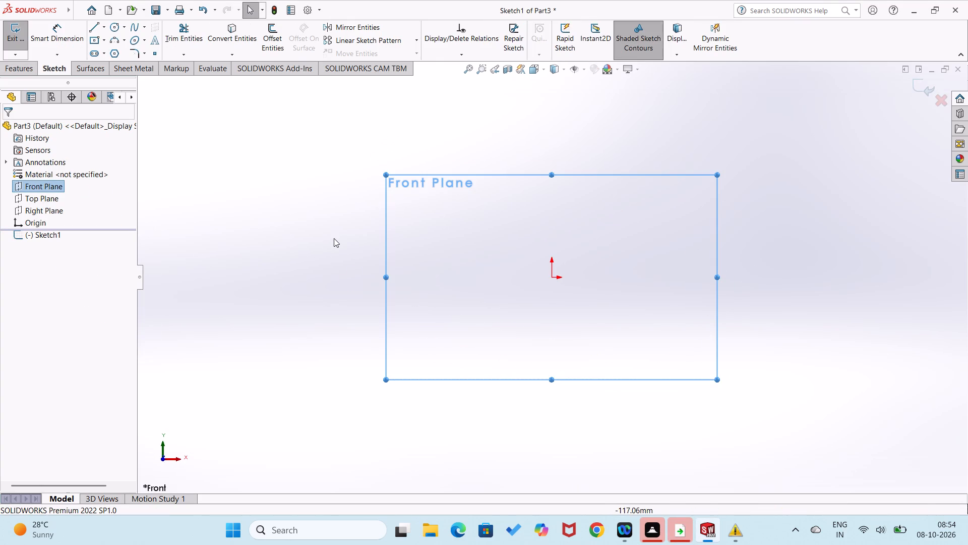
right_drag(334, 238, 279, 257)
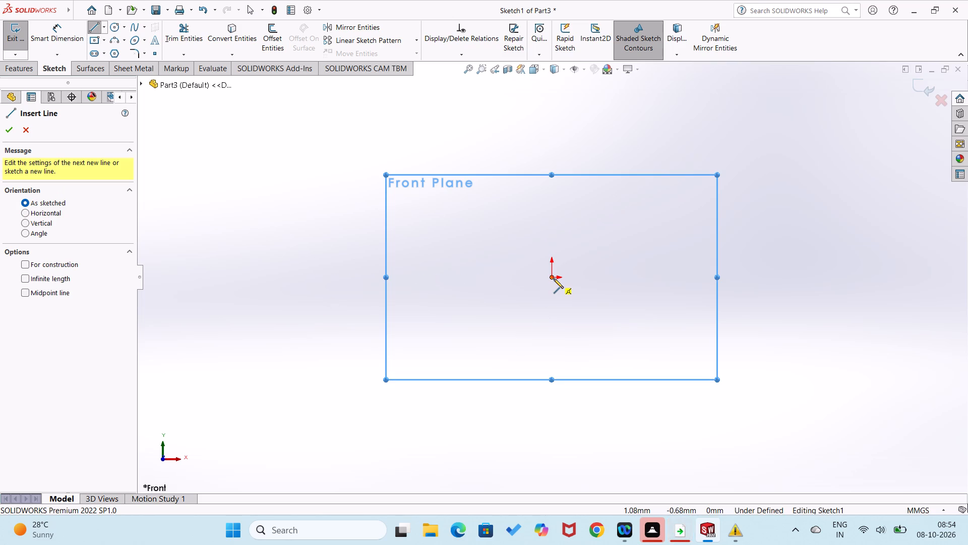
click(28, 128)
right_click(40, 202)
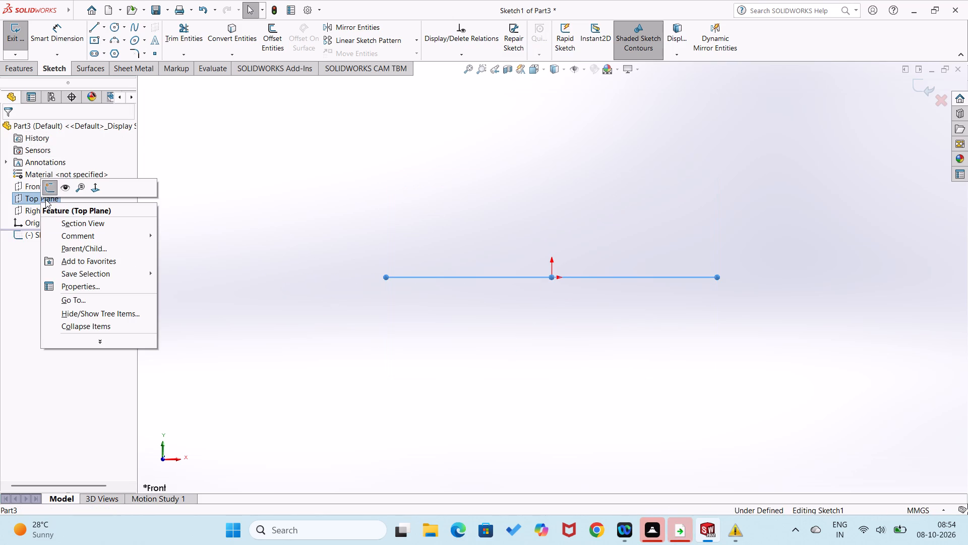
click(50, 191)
Start a new sketch on the Top Plane.
right_click(46, 197)
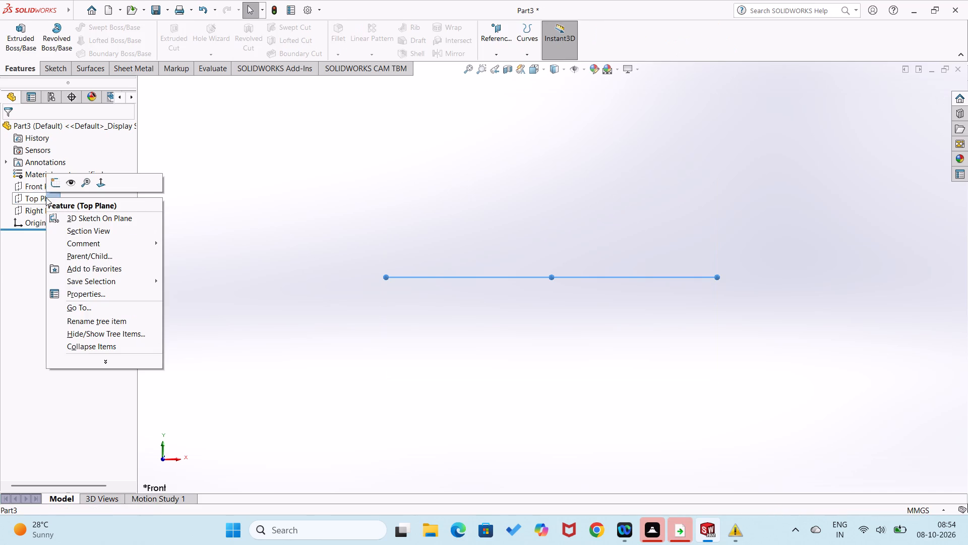
click(53, 190)
right_click(52, 198)
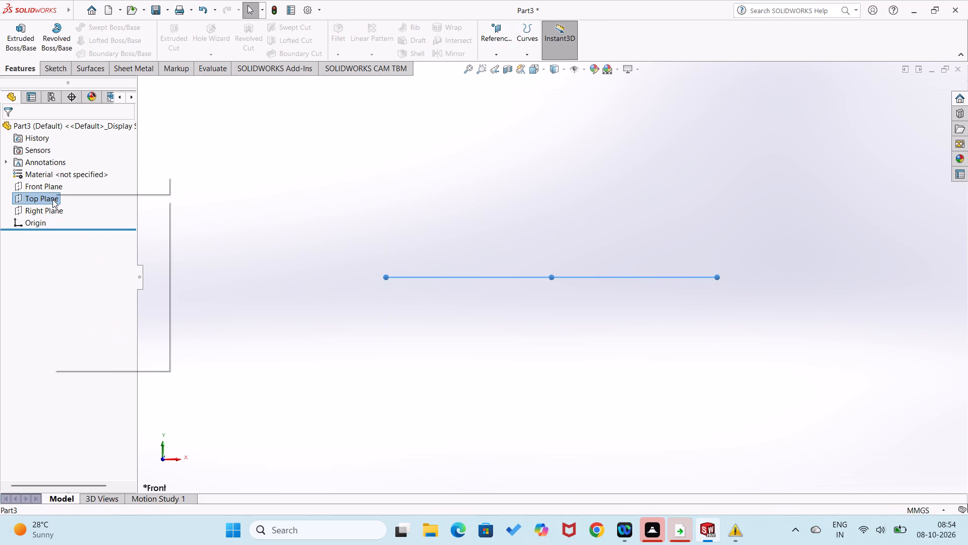
click(66, 191)
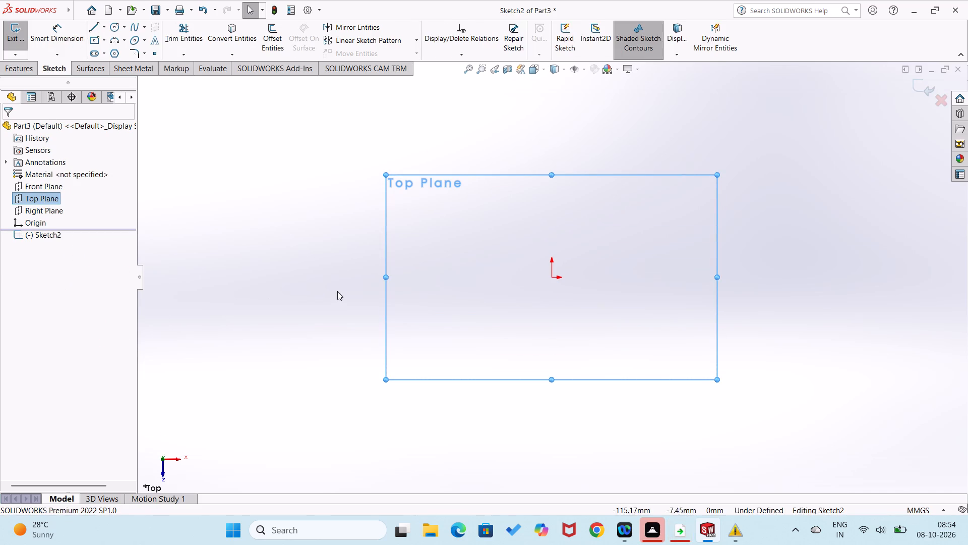
Sketch a closed slot outline starting at the origin, with horizontal lines about 44 mm long joined by tangent end arcs of about 20.5 mm radius.
right_drag(341, 292, 340, 353)
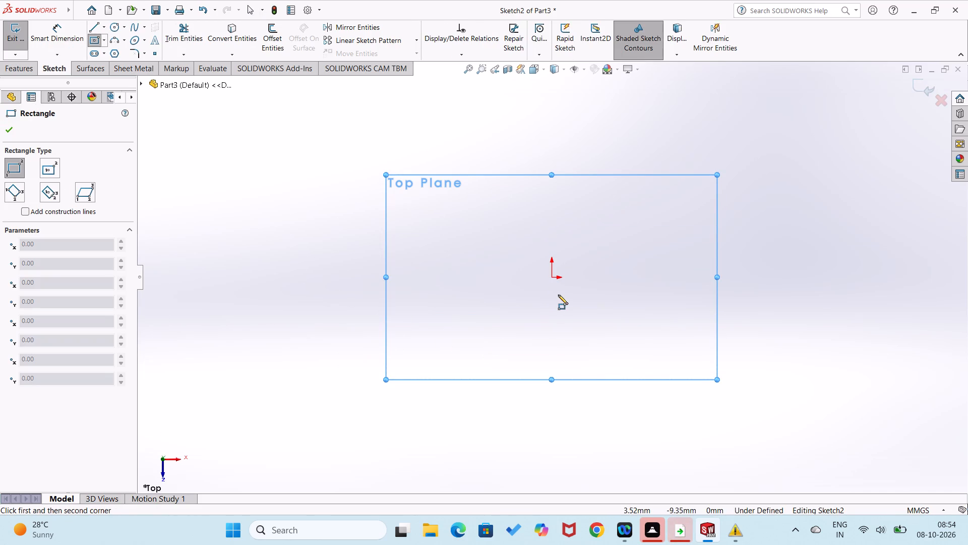
right_drag(559, 314, 462, 388)
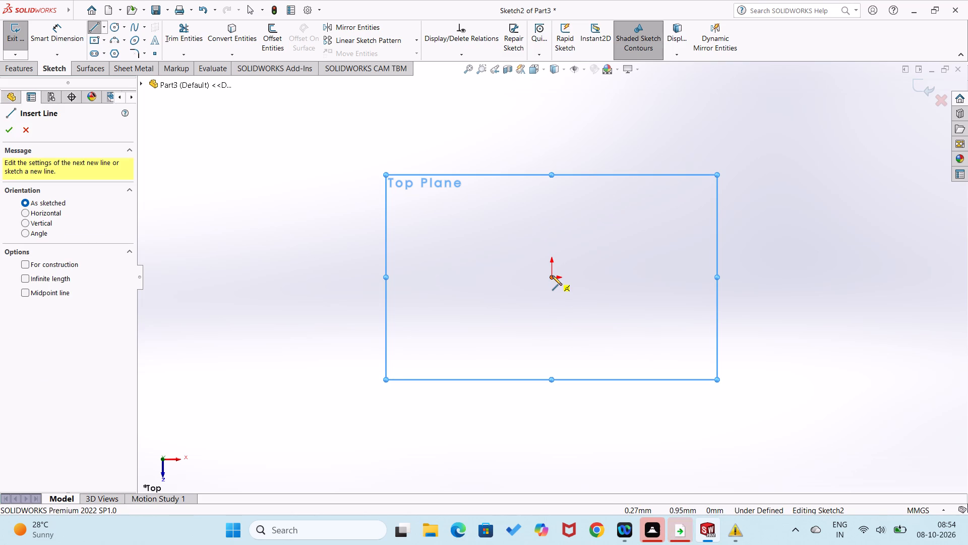
click(552, 276)
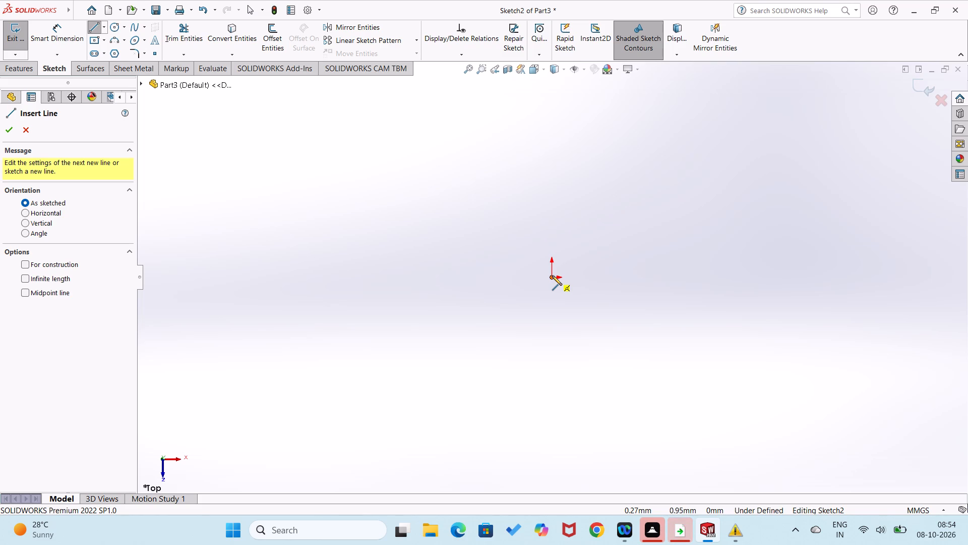
click(552, 276)
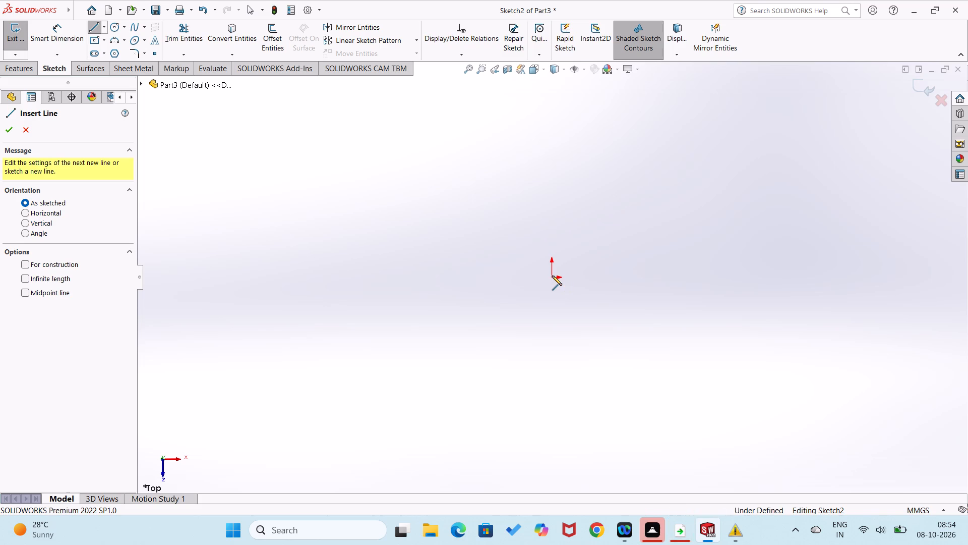
click(634, 278)
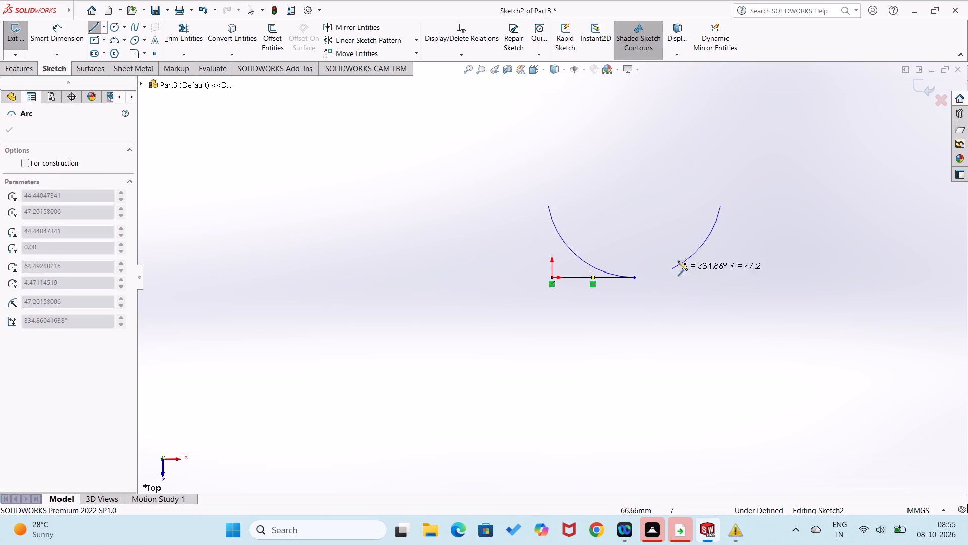
right_drag(651, 219, 596, 257)
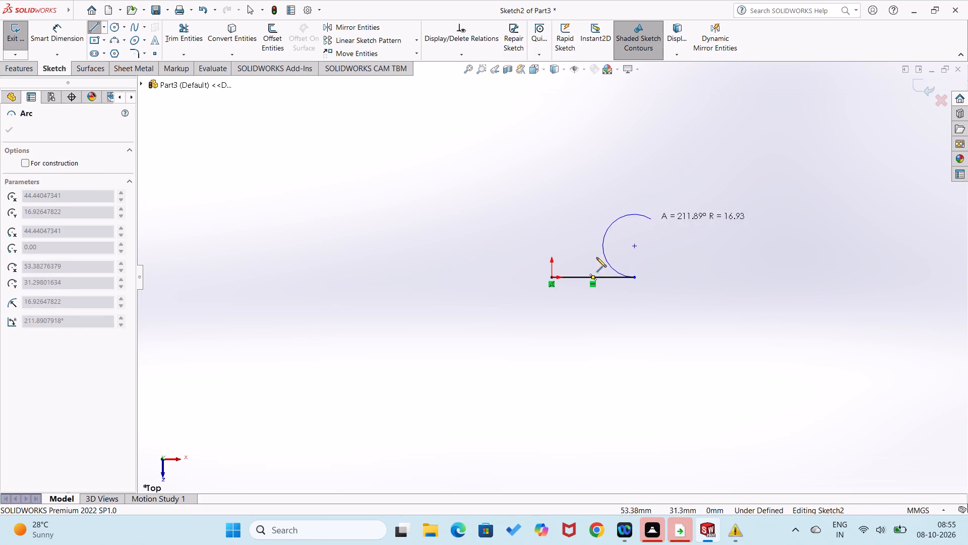
right_drag(596, 257, 542, 291)
right_drag(650, 289, 575, 360)
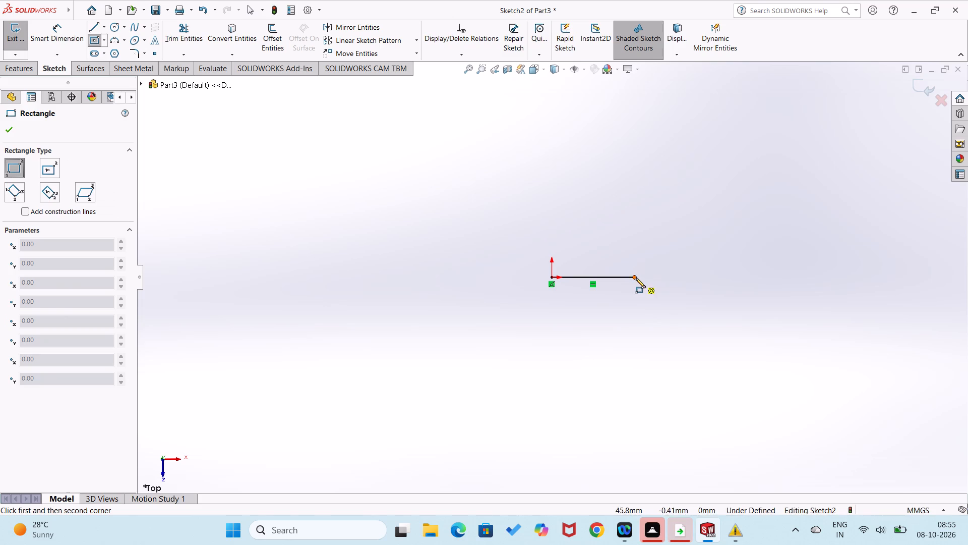
right_drag(669, 300, 564, 353)
click(635, 277)
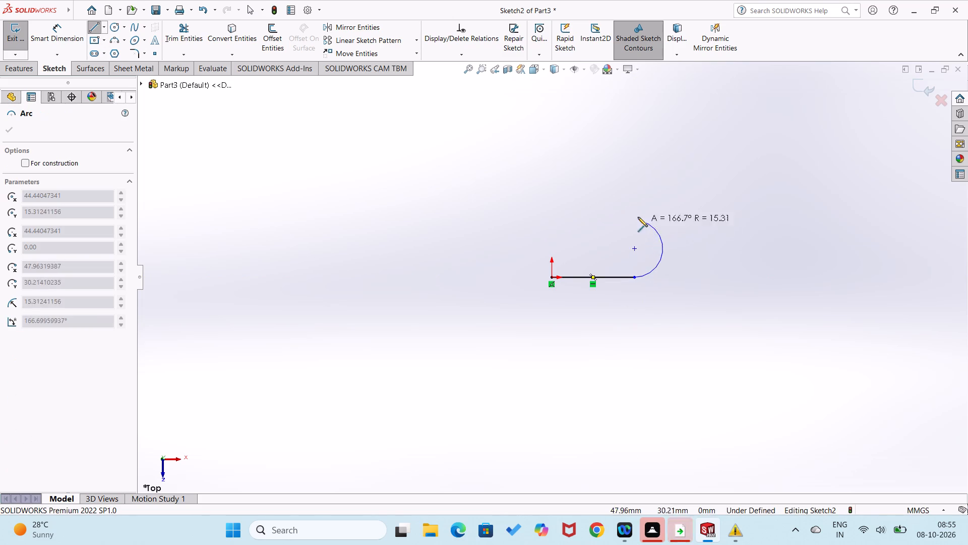
click(635, 201)
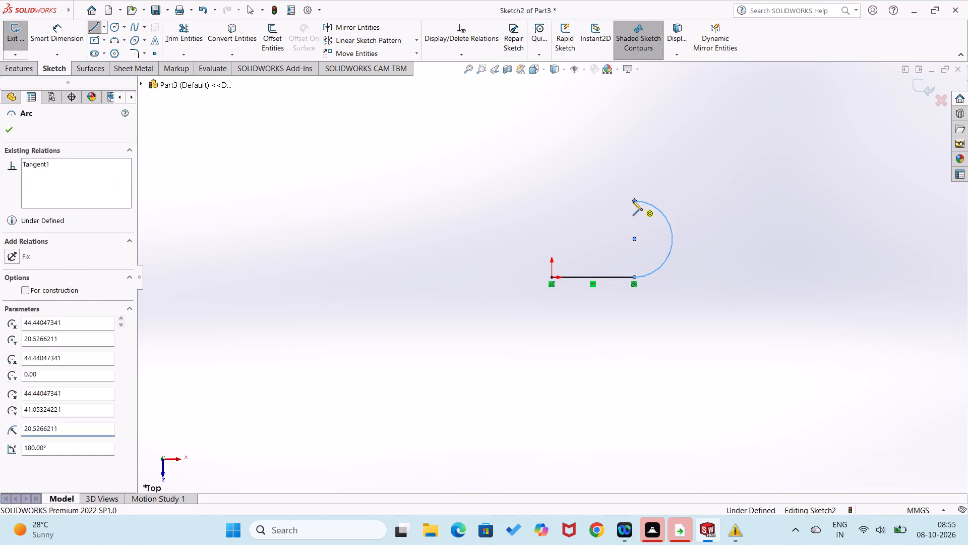
click(549, 201)
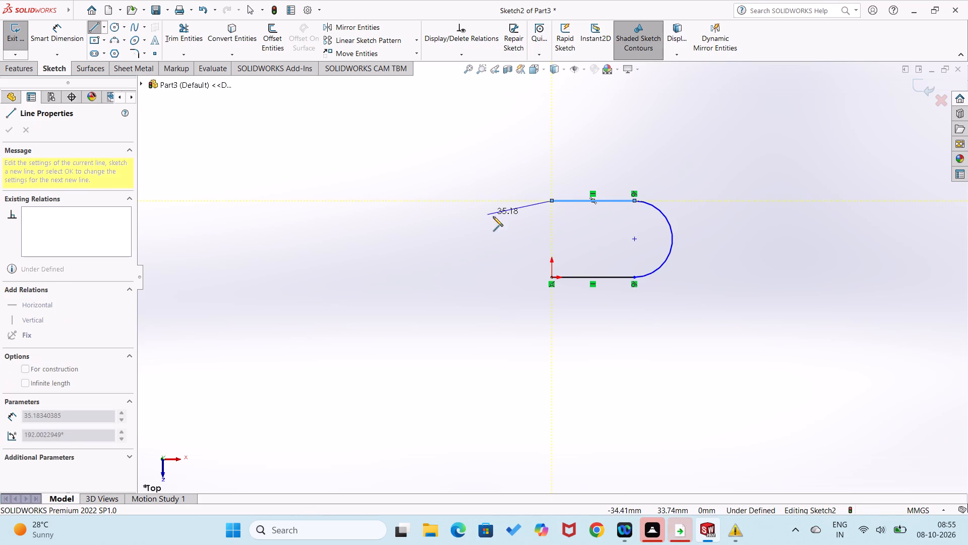
click(550, 276)
Start dimensioning the slot outline with Smart Dimension.
right_drag(466, 354, 461, 303)
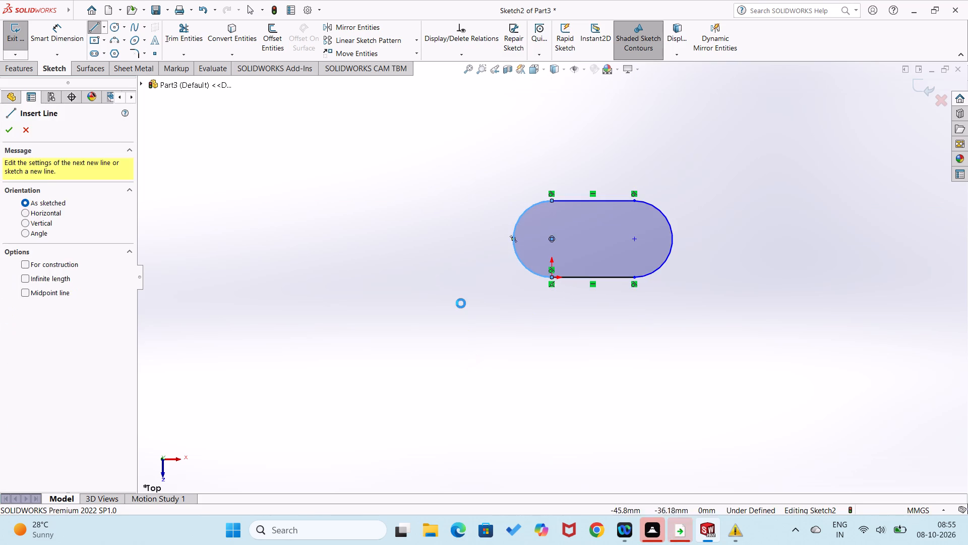
right_drag(461, 303, 458, 298)
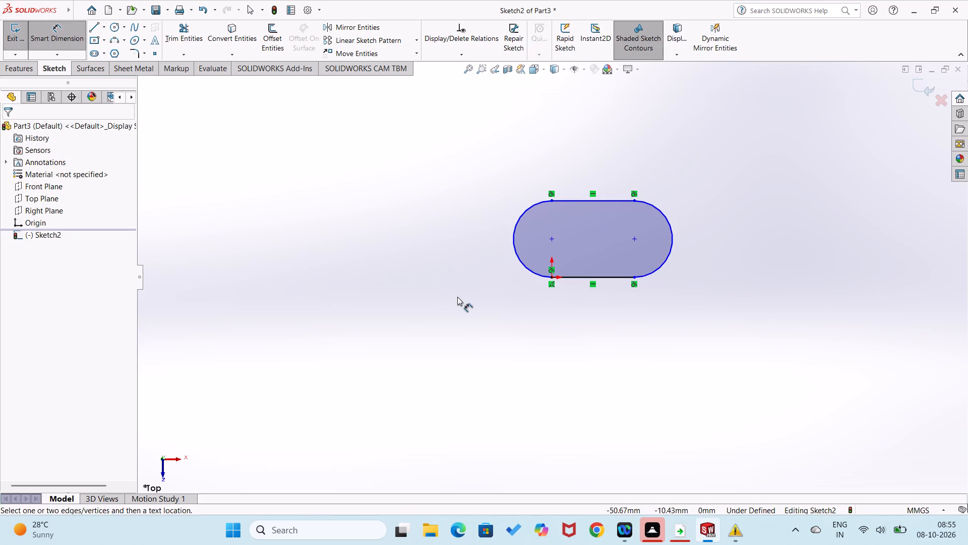
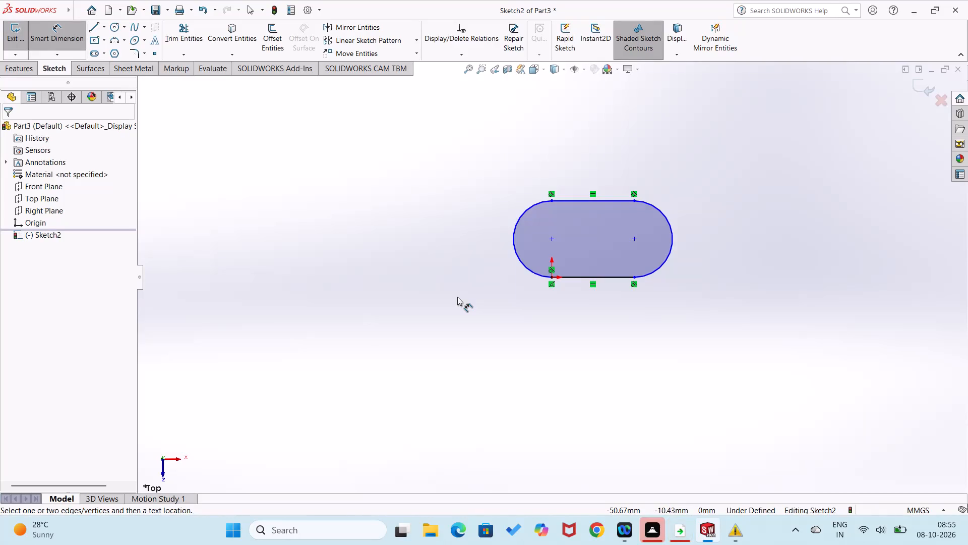
Dimension the slot outline's right end arc to a 20 mm radius.
click(672, 244)
click(717, 230)
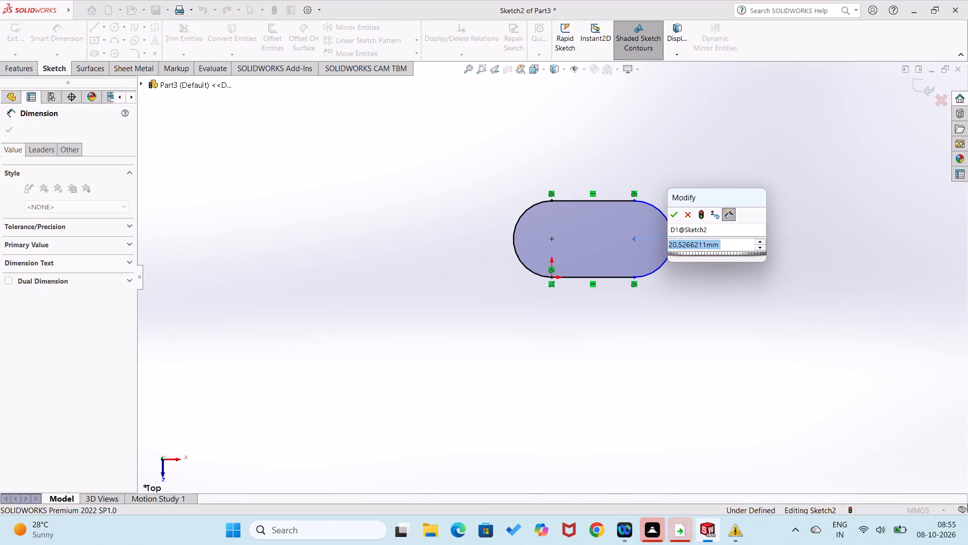
text(20)
key(Return)
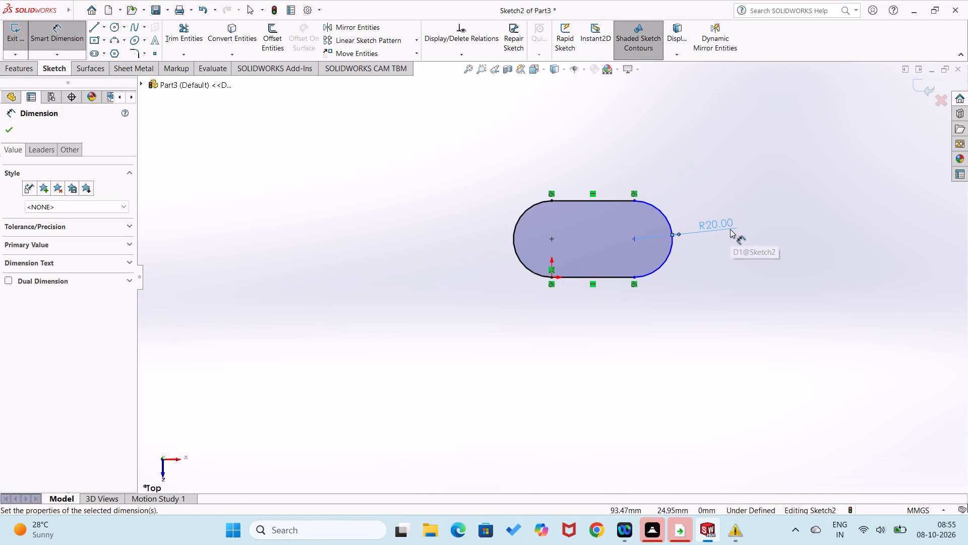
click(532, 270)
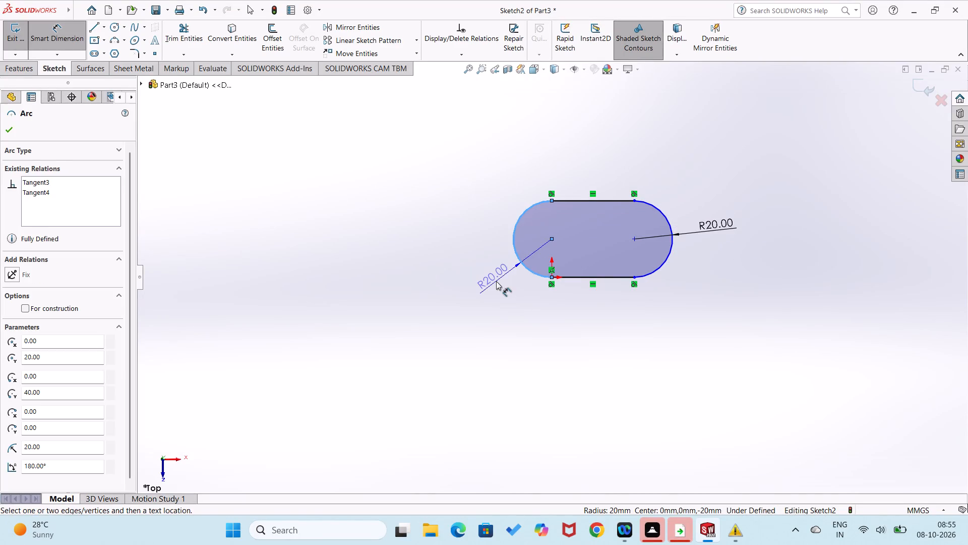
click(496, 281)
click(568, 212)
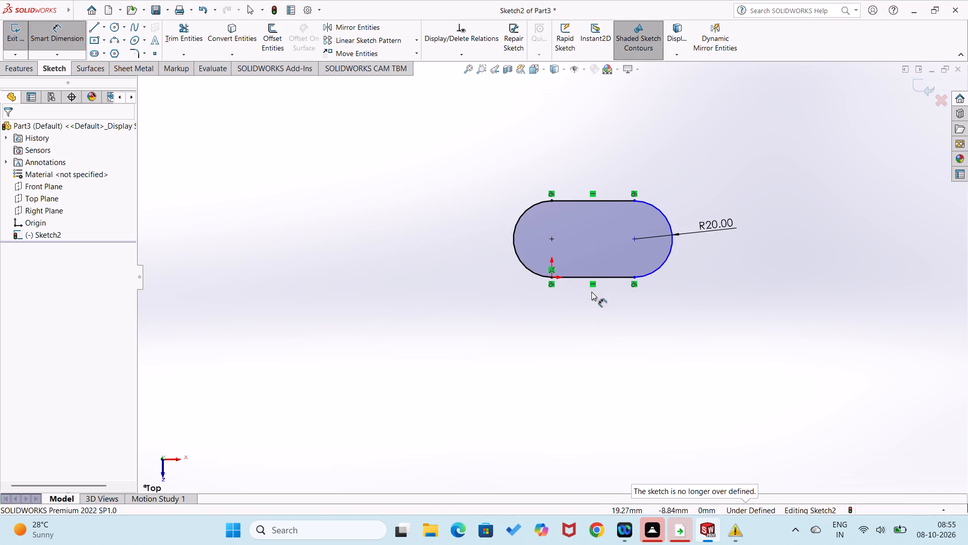
Dimension the slot outline's lower horizontal line to a length of 40 mm.
click(611, 279)
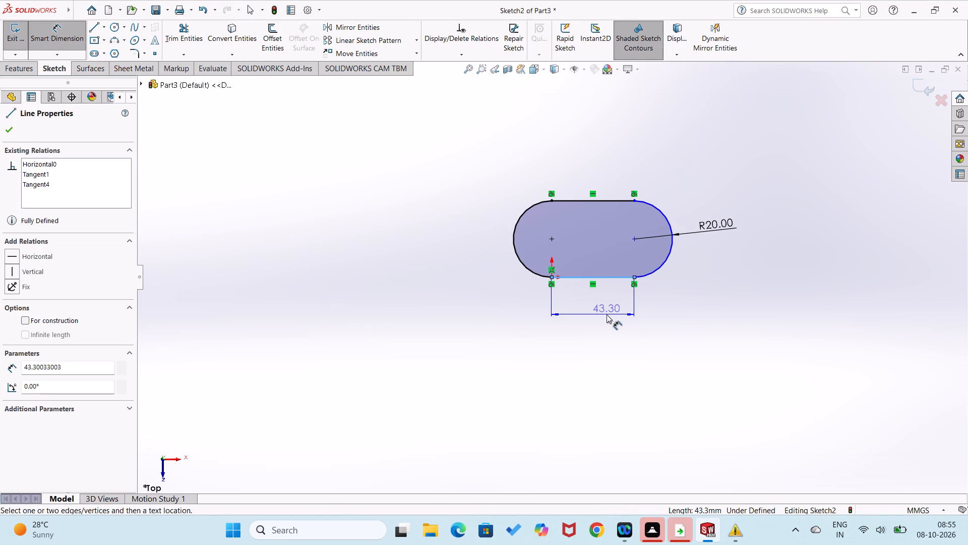
click(607, 314)
text(40)
key(Return)
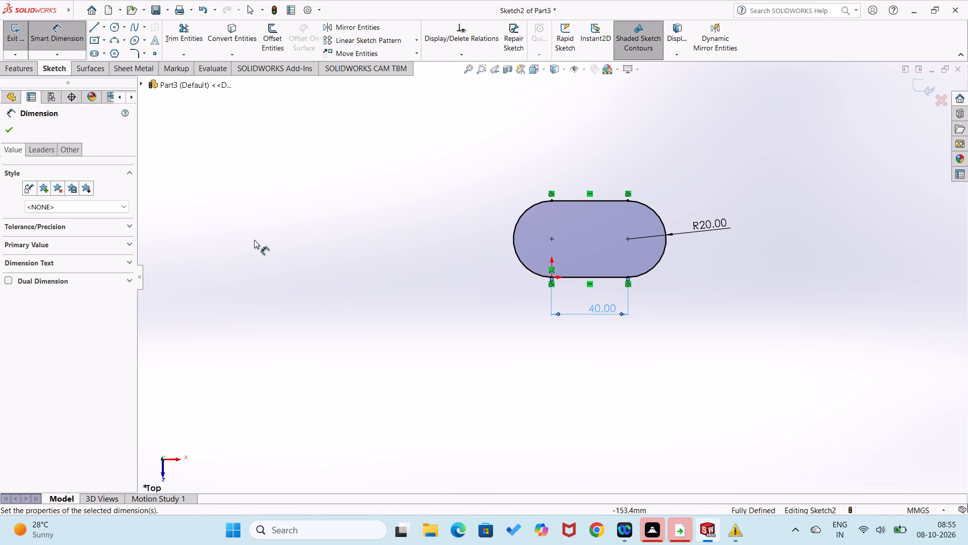
Extrude the slot profile as a solid boss with a Blind depth of 60 mm.
click(27, 70)
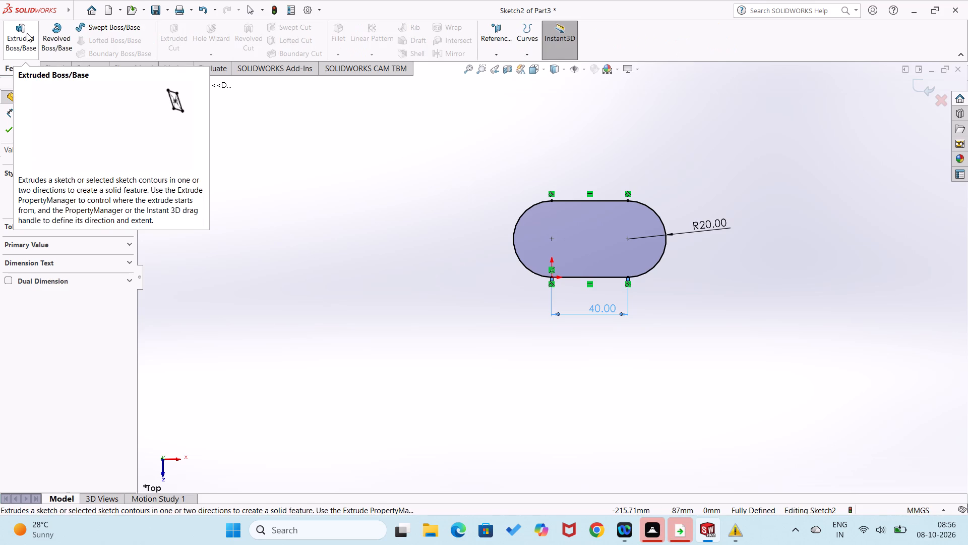
click(27, 41)
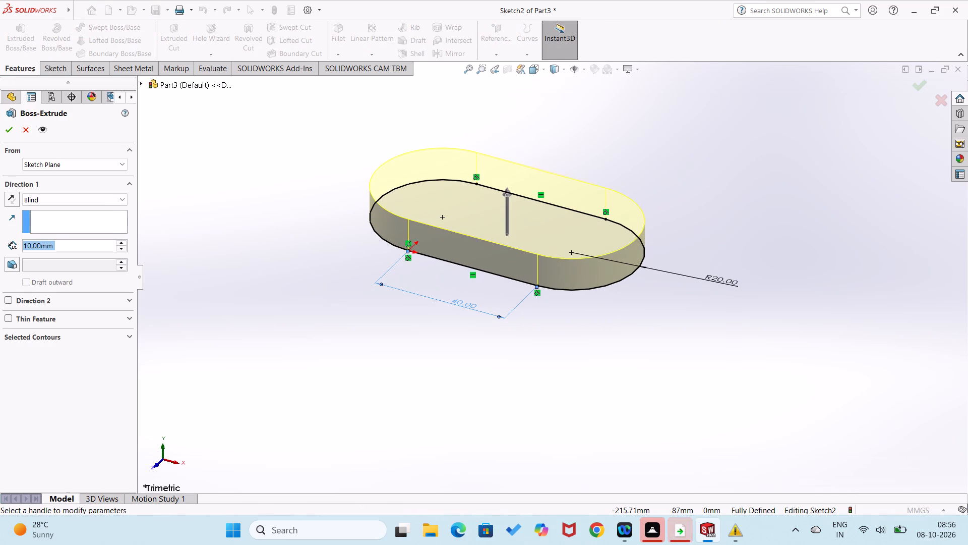
triple_click(122, 244)
click(122, 244)
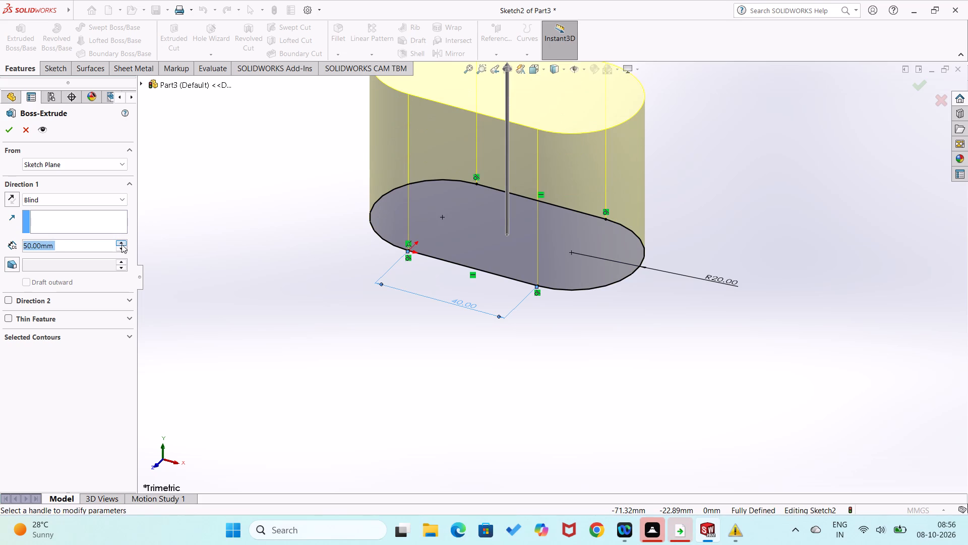
click(122, 244)
scroll(253, 312, up, 1)
scroll(311, 263, up, 2)
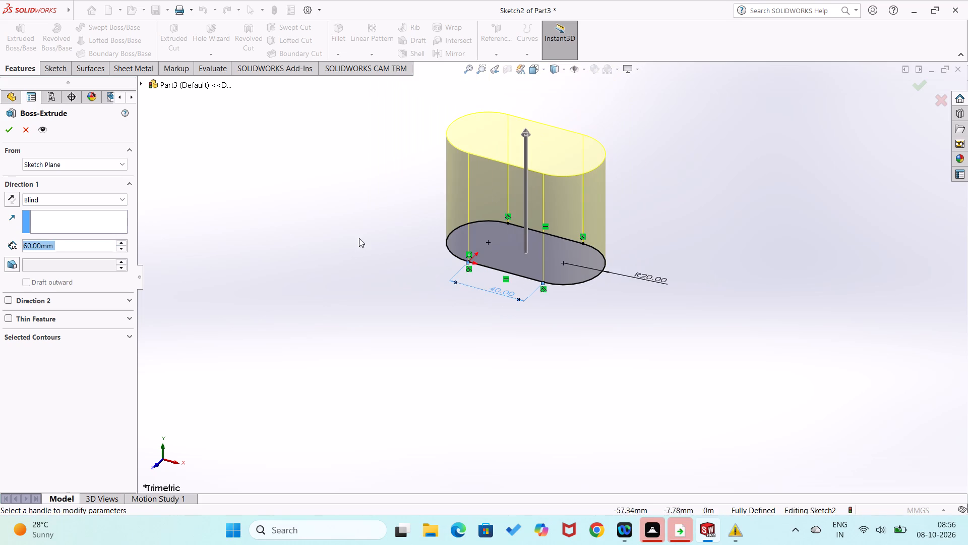
scroll(388, 230, down, 3)
scroll(386, 236, up, 2)
scroll(655, 278, down, 1)
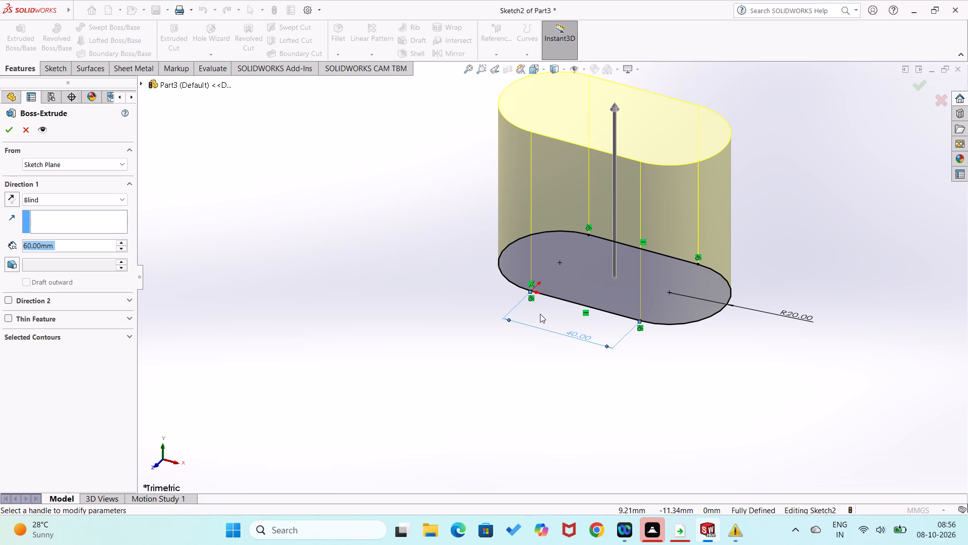
click(6, 128)
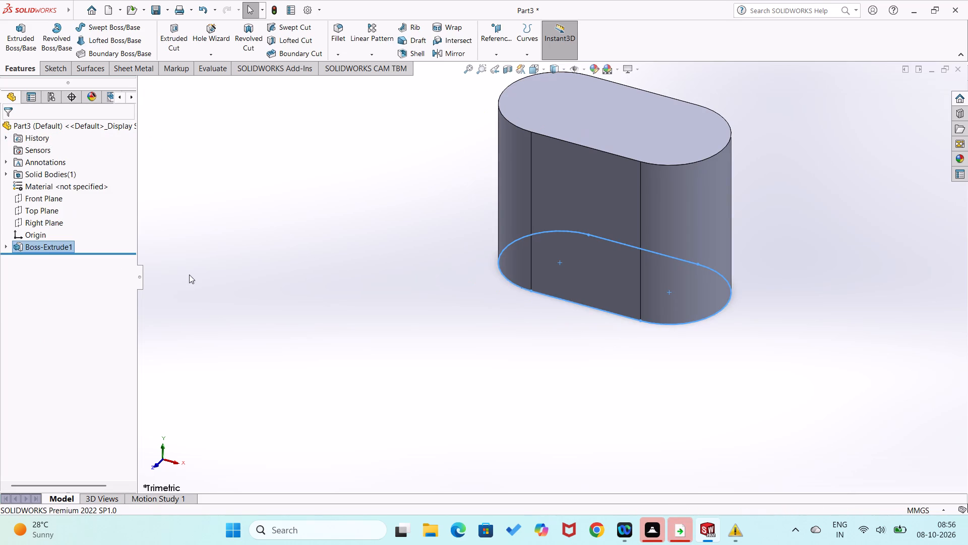
click(378, 356)
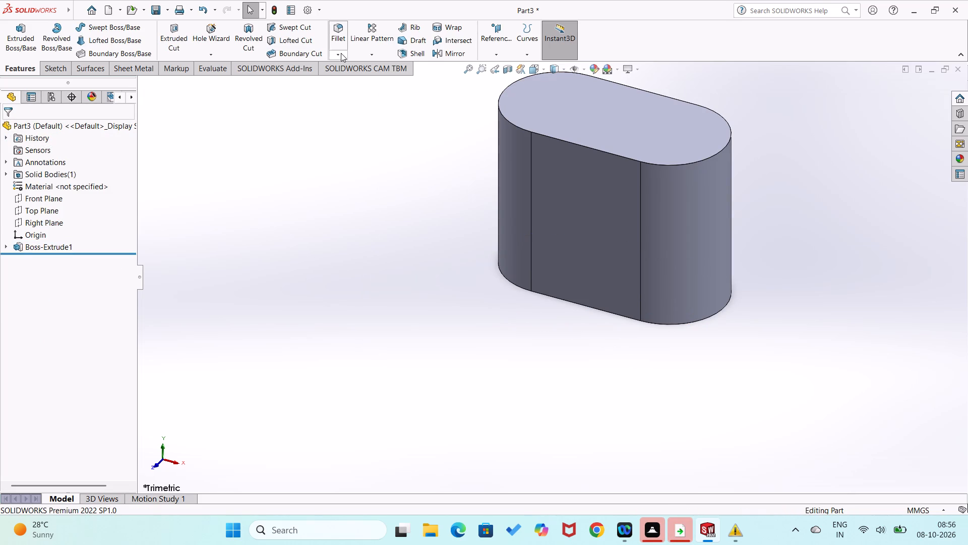
Chamfer the edges around the block's top face with a 5 mm distance and a 45-degree angle.
click(341, 53)
click(350, 77)
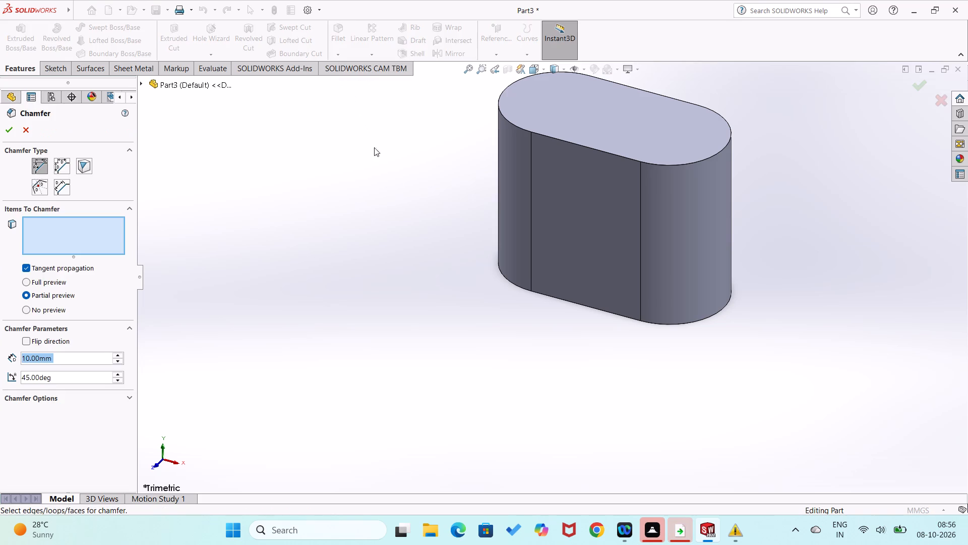
click(627, 157)
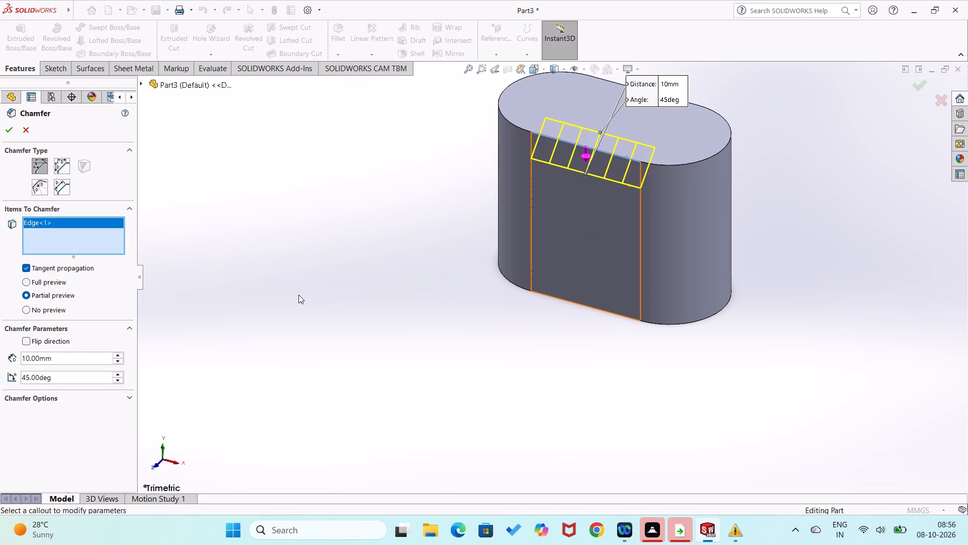
drag(67, 350, 0, 366)
drag(82, 363, 0, 370)
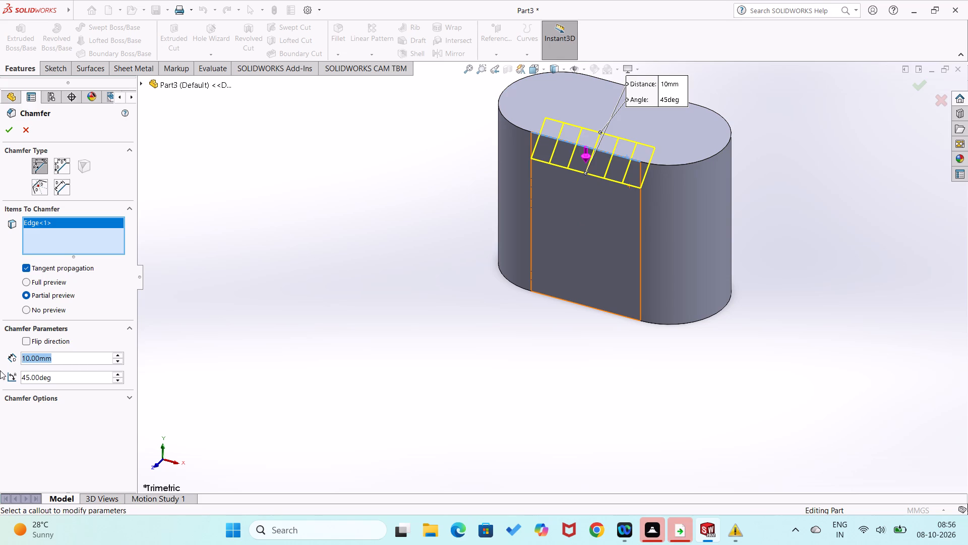
key(5)
key(Return)
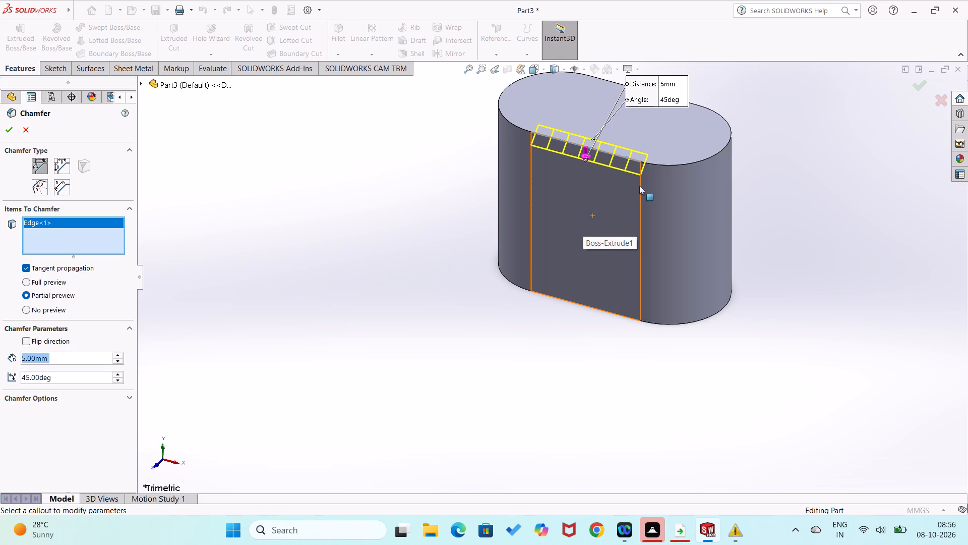
click(674, 163)
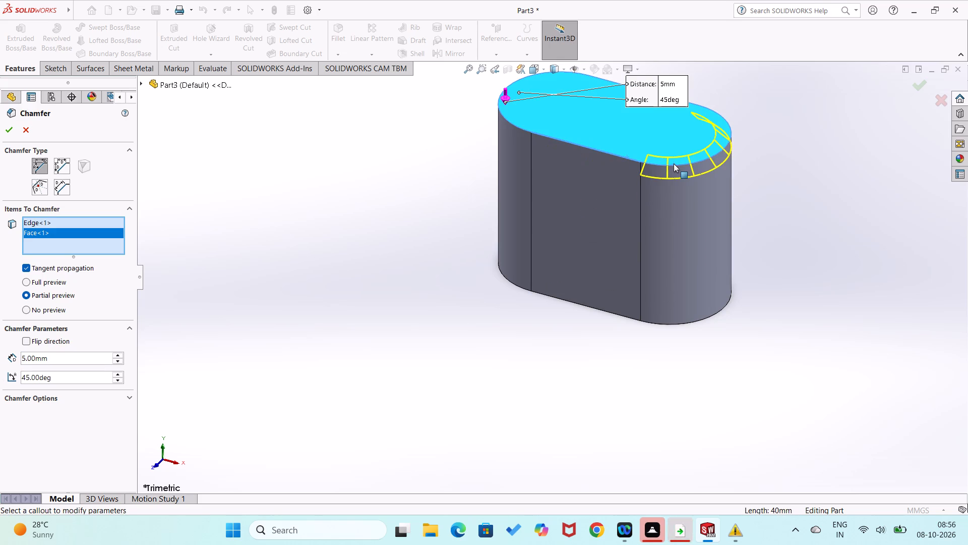
click(624, 155)
click(624, 155)
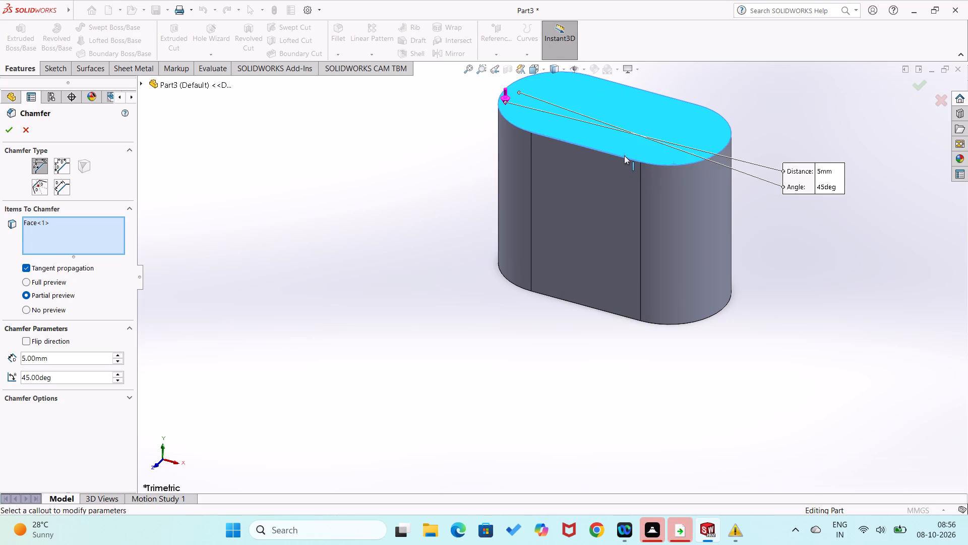
middle_drag(613, 264, 664, 500)
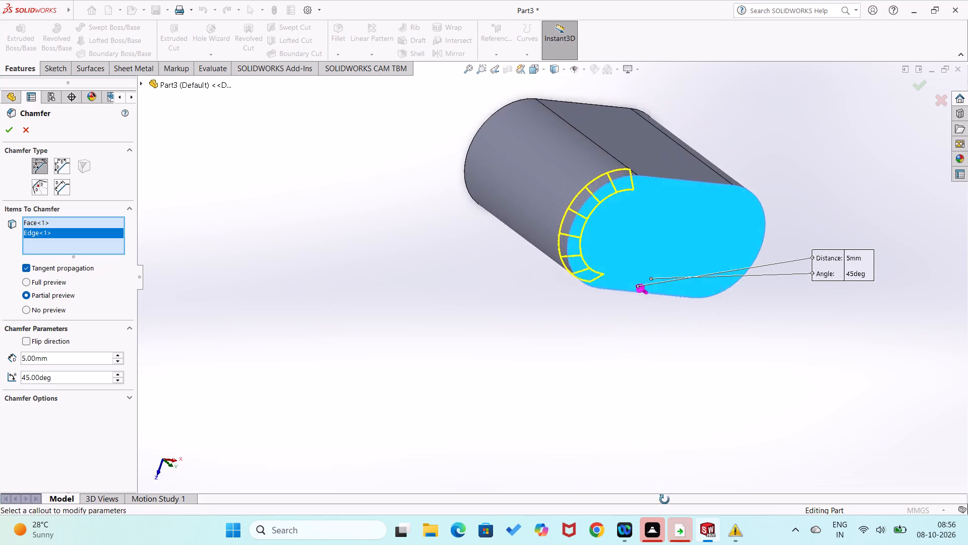
middle_drag(664, 500, 621, 316)
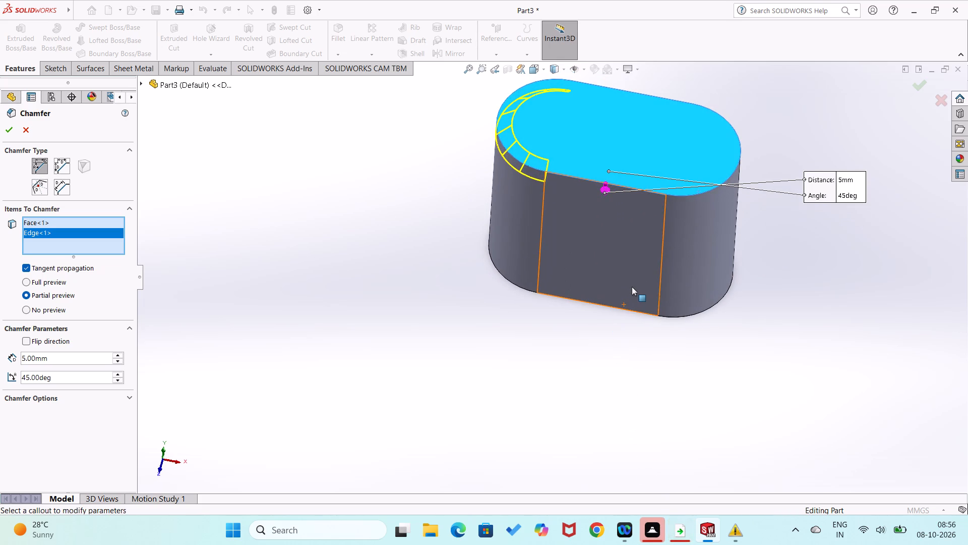
ctrl+click(659, 193)
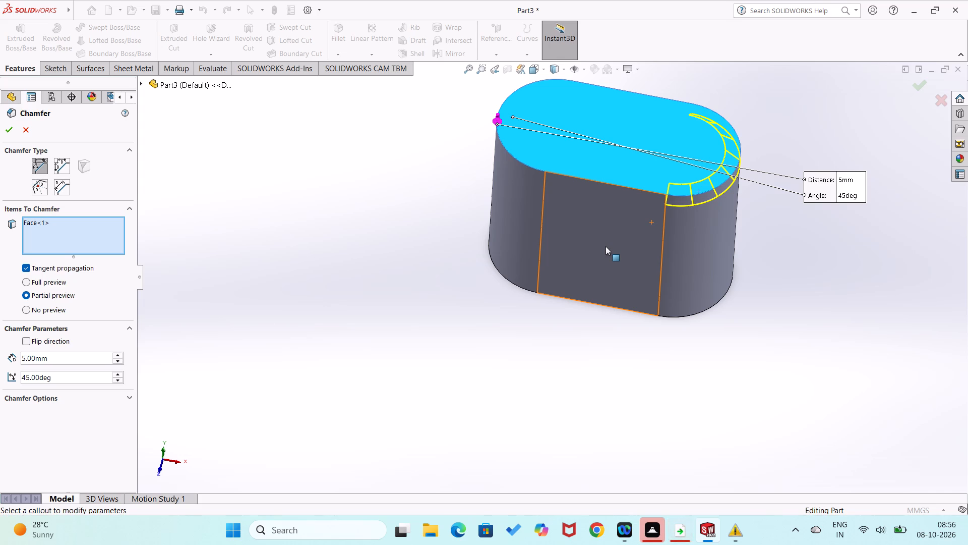
click(7, 127)
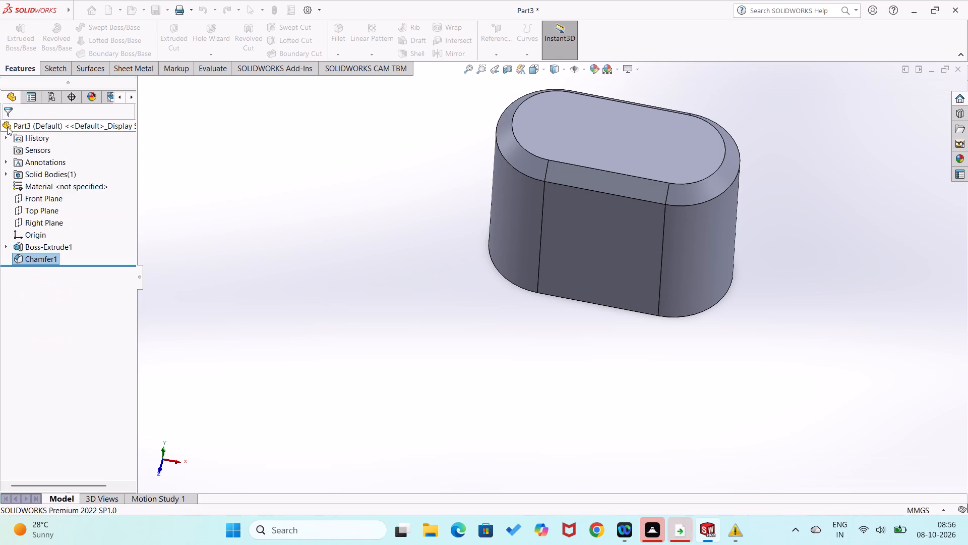
click(335, 285)
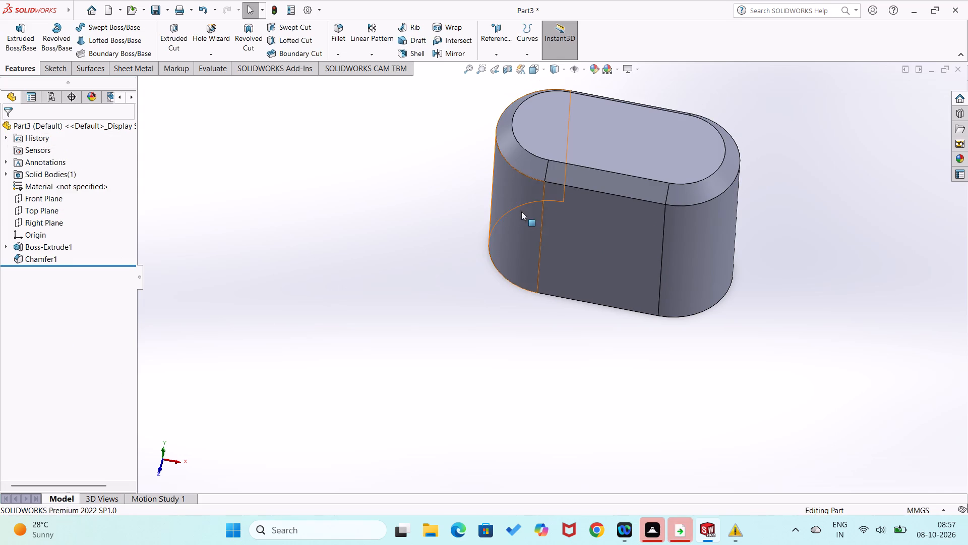
Sketch a closed slot on the flat top face inside the chamfer, with horizontal lines about 39.6 mm long and tangent end arcs about 12.2 mm in radius.
right_click(661, 156)
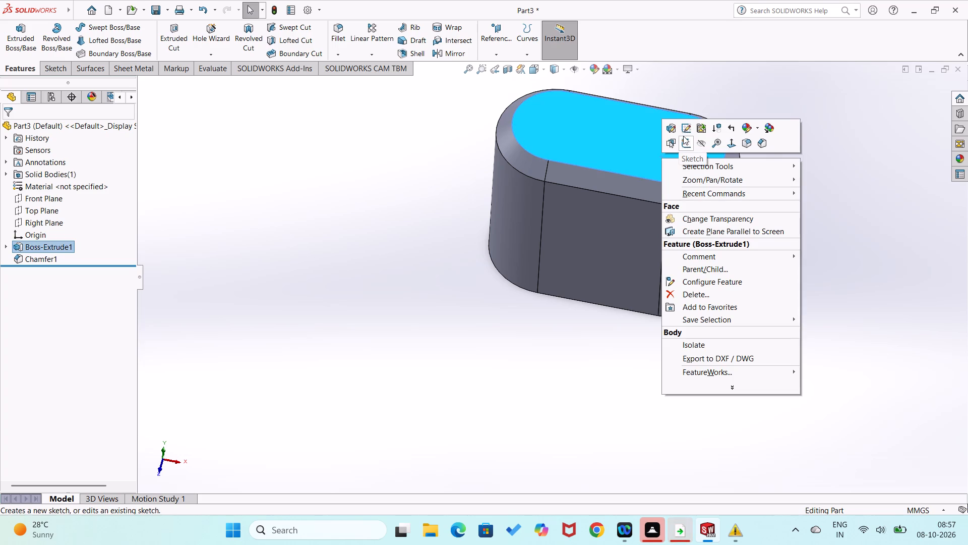
click(688, 148)
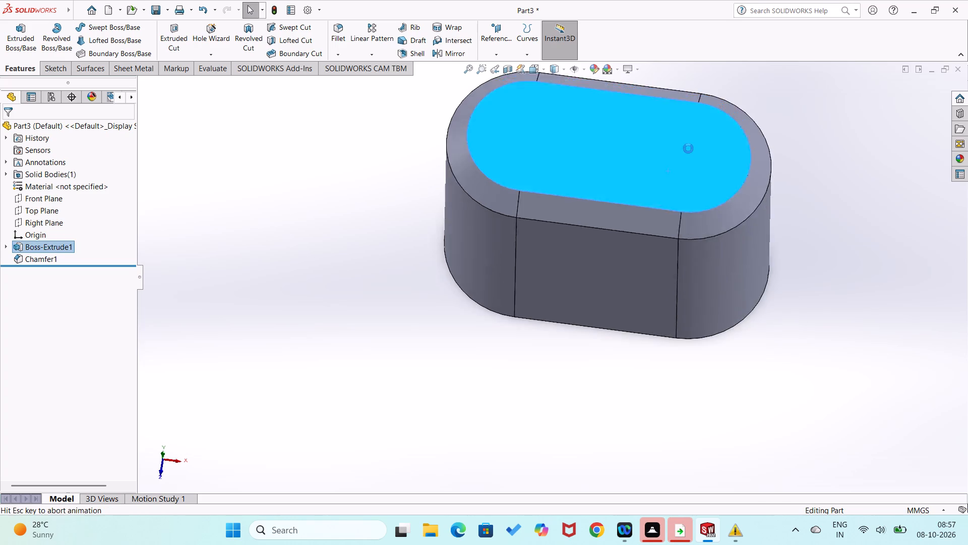
click(310, 204)
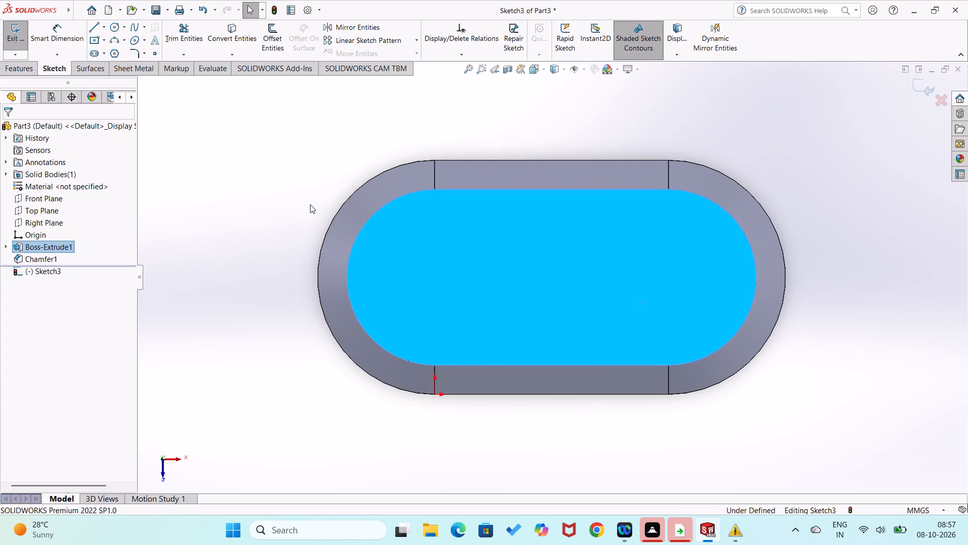
right_drag(304, 209, 279, 239)
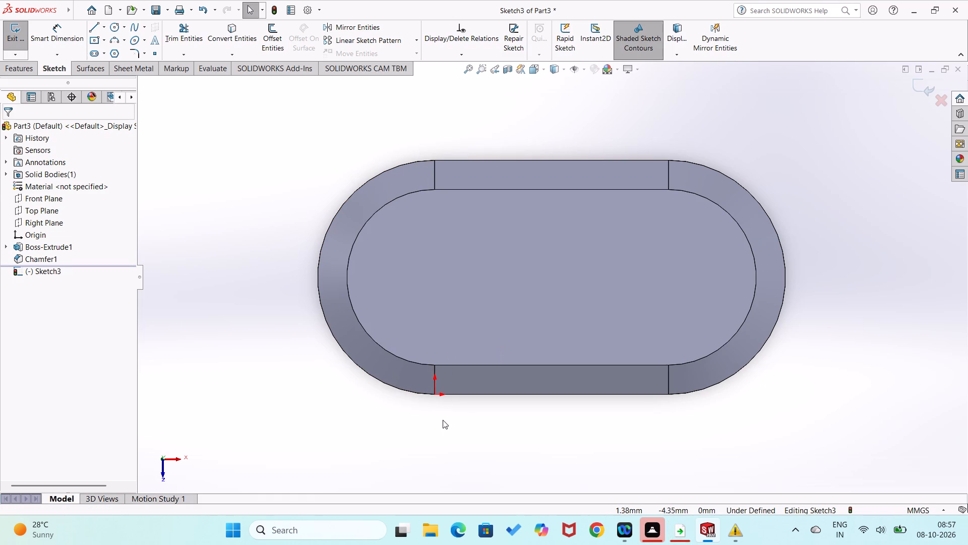
right_drag(443, 420, 380, 447)
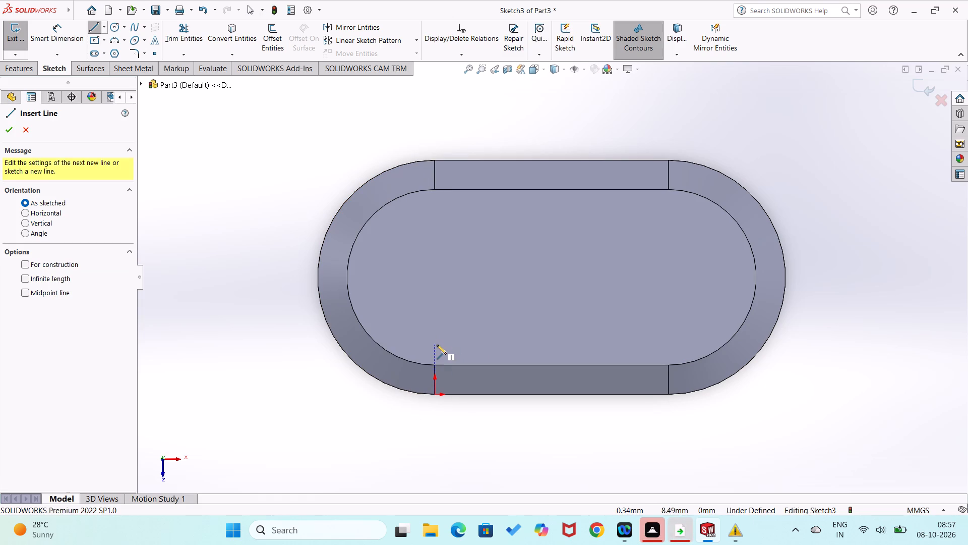
click(437, 345)
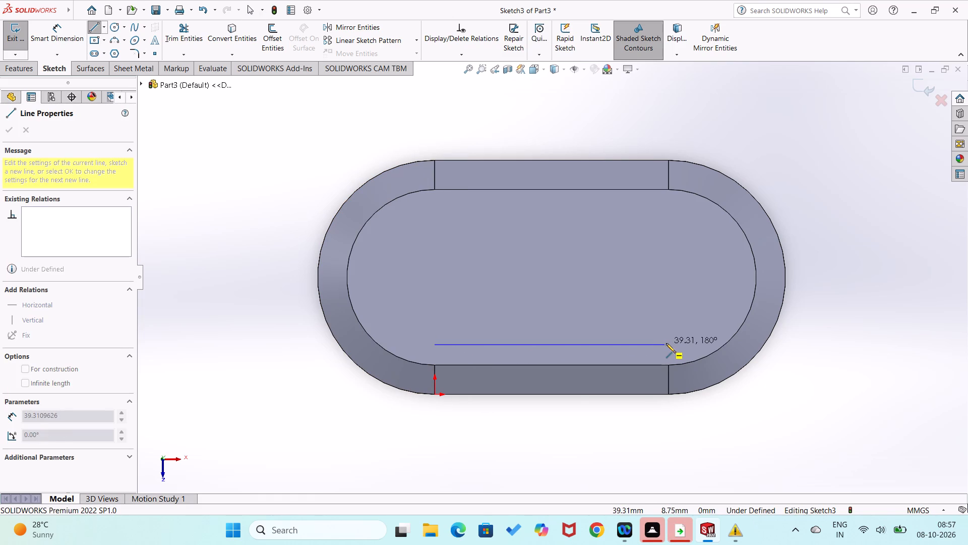
click(666, 343)
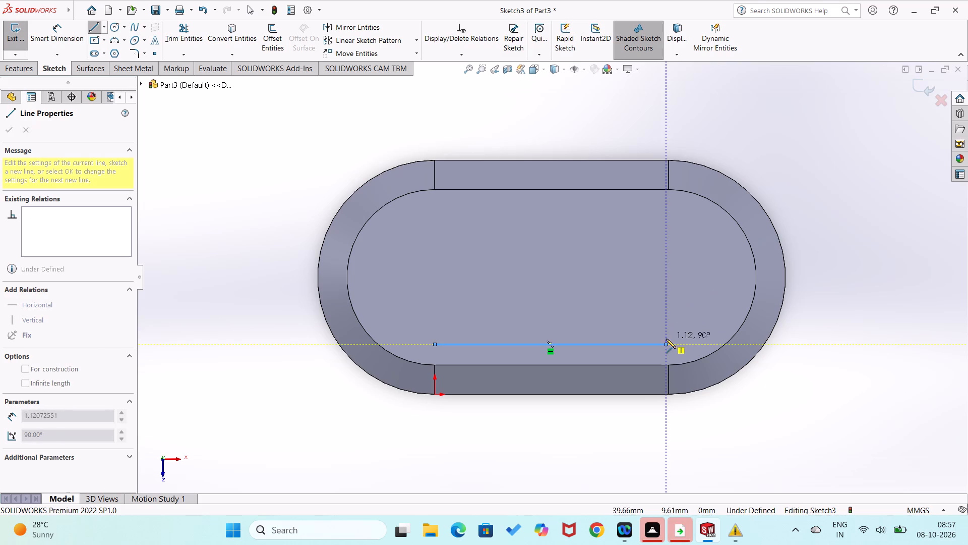
click(666, 202)
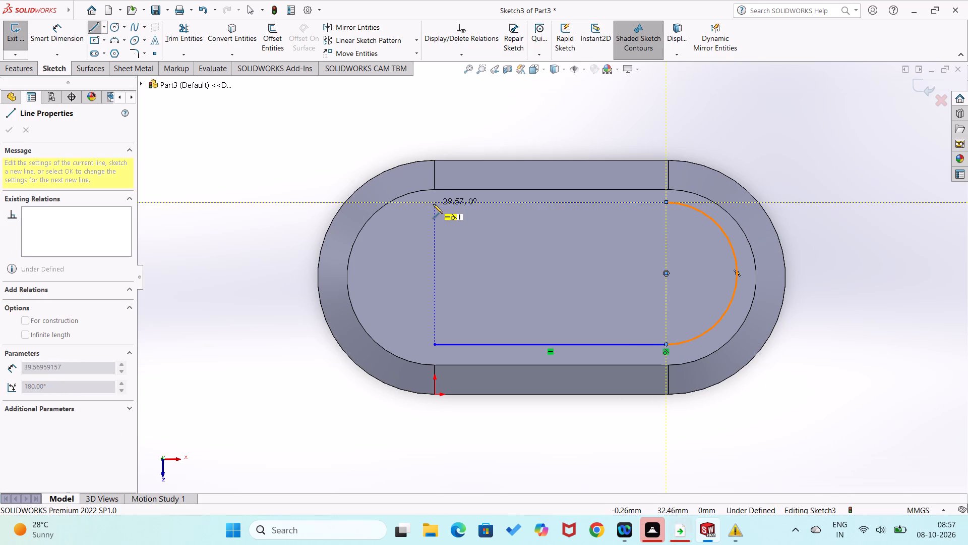
click(432, 204)
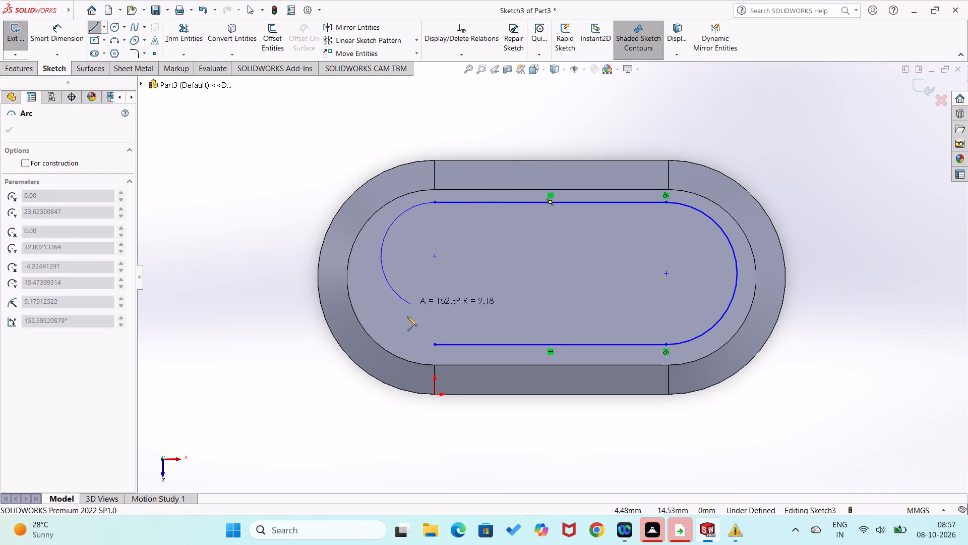
click(433, 346)
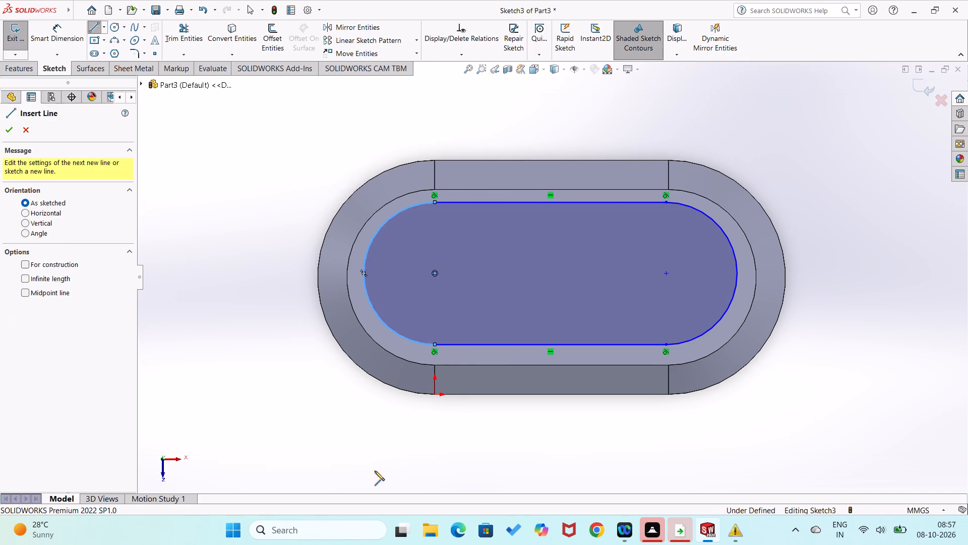
Dimension the inner slot's lower horizontal line to a length of 40 mm.
right_drag(369, 476, 416, 336)
drag(481, 342, 480, 358)
click(478, 435)
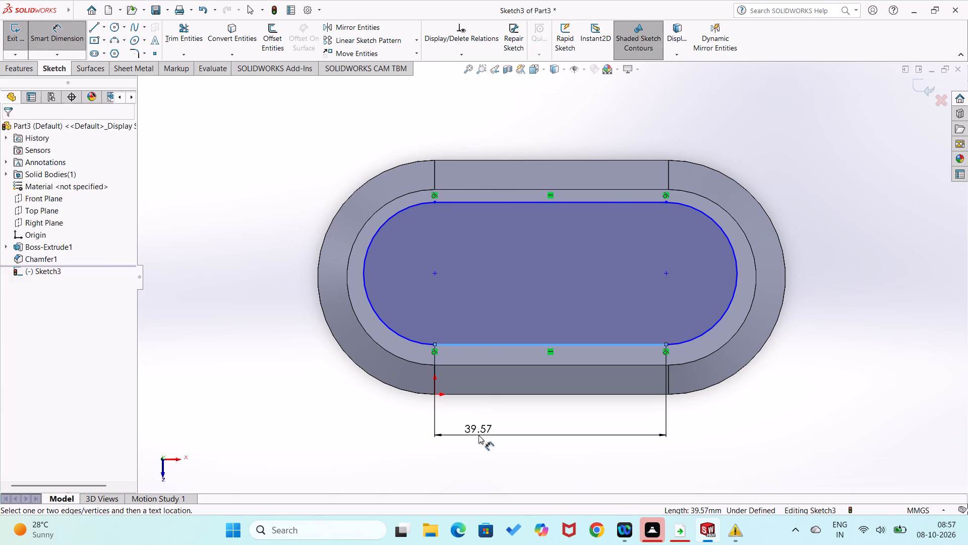
text(40)
key(Return)
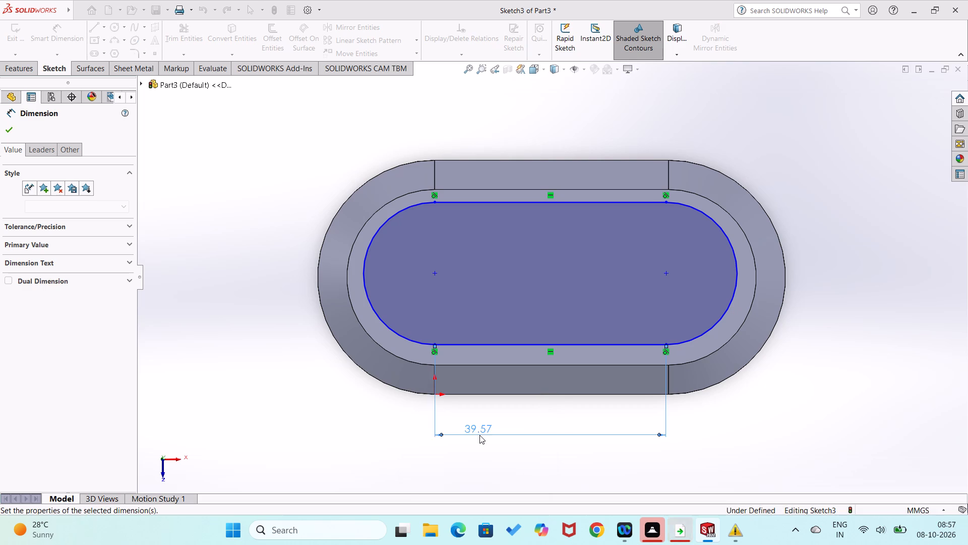
Dimension the inner slot's right end arc with a radius of 20 mm.
right_drag(726, 512, 795, 374)
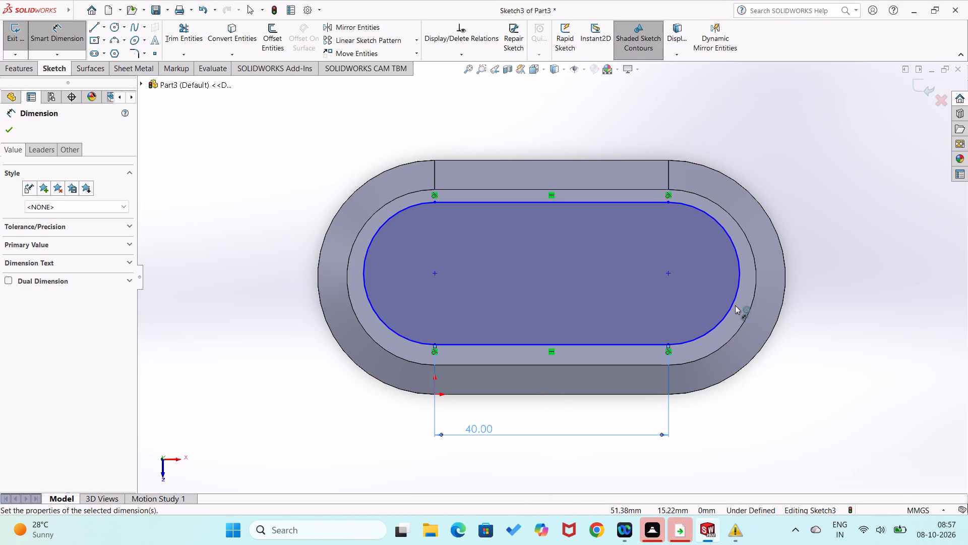
click(734, 305)
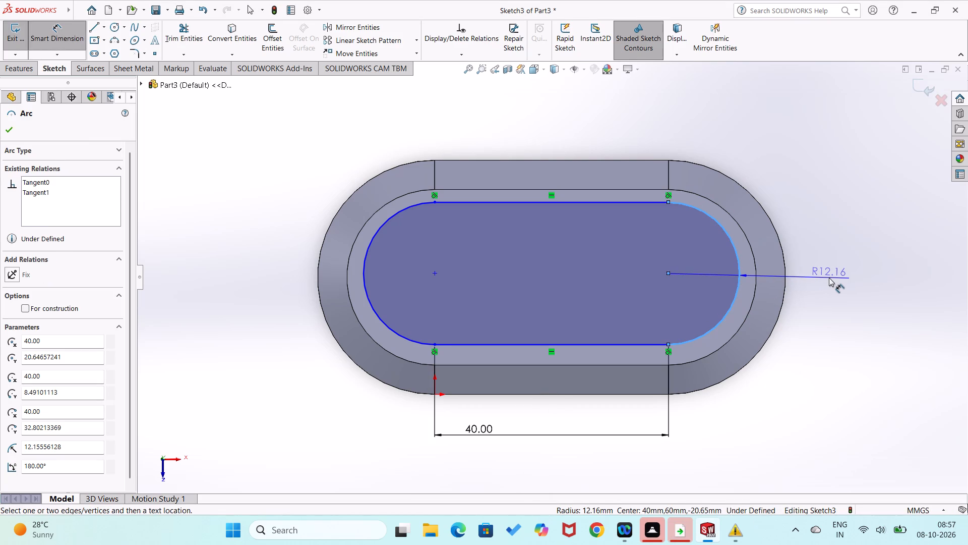
click(829, 278)
text(20)
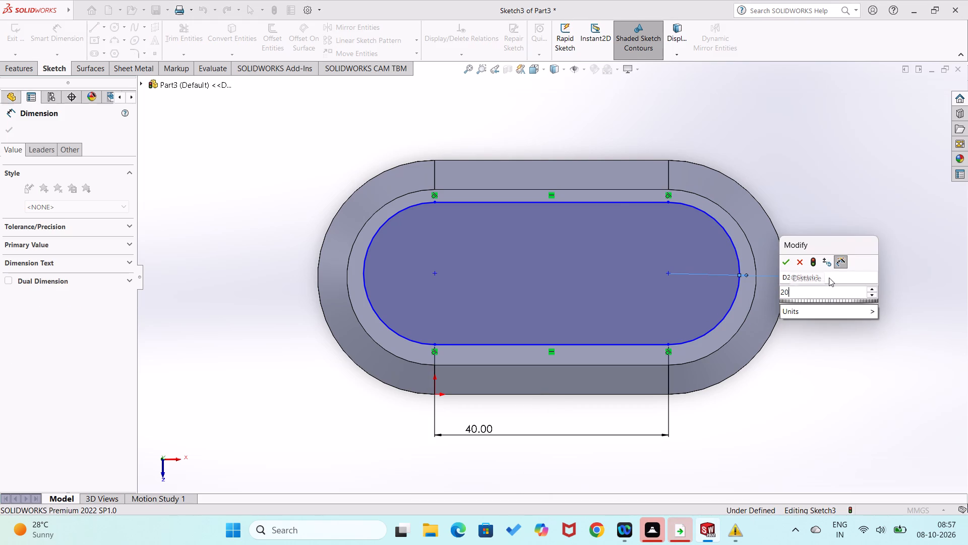
key(Return)
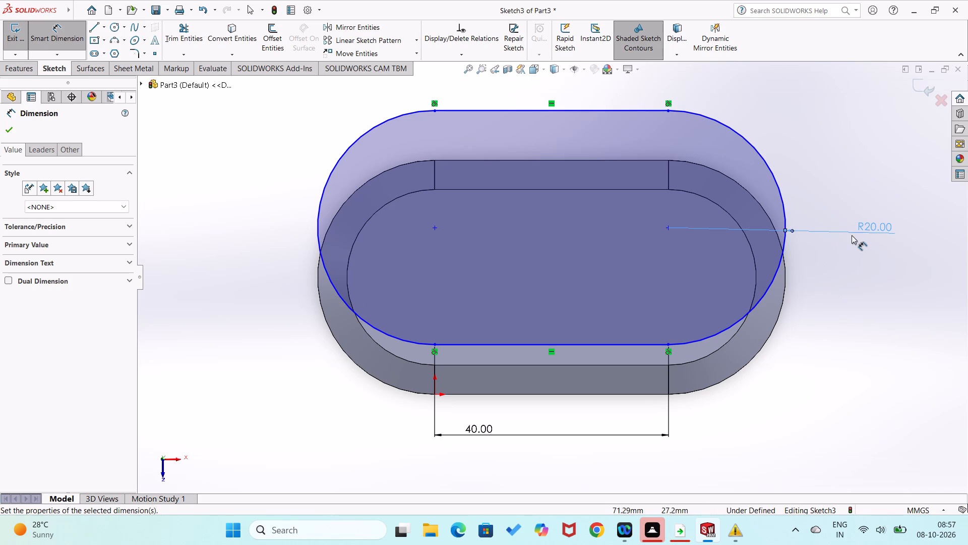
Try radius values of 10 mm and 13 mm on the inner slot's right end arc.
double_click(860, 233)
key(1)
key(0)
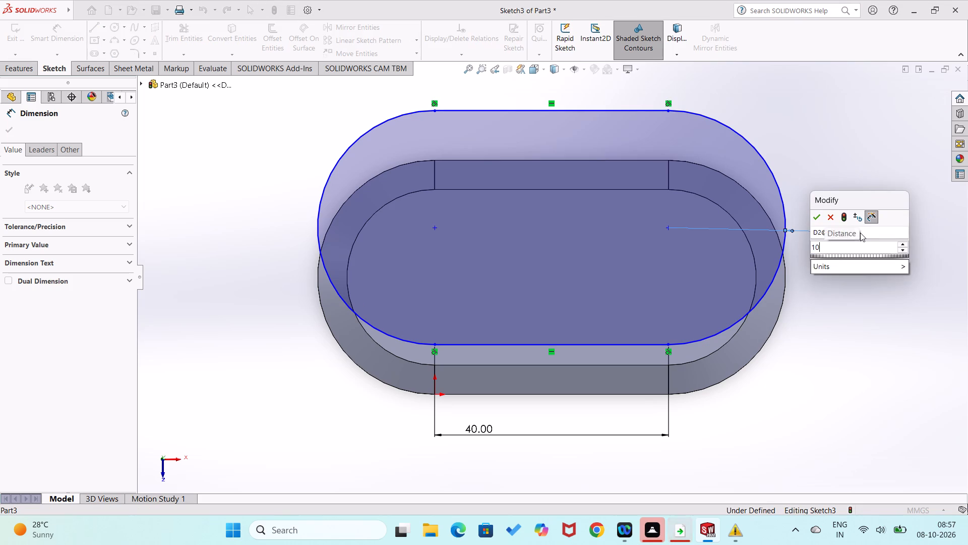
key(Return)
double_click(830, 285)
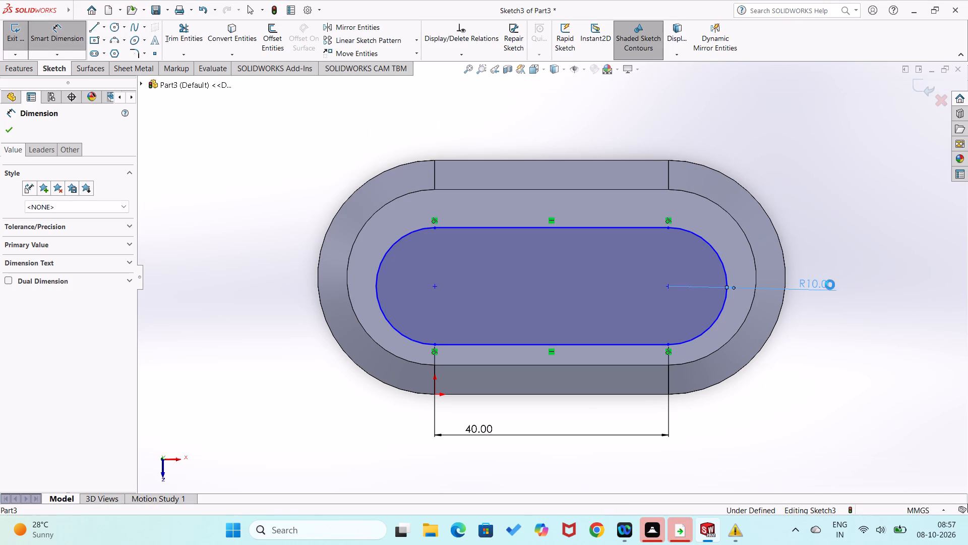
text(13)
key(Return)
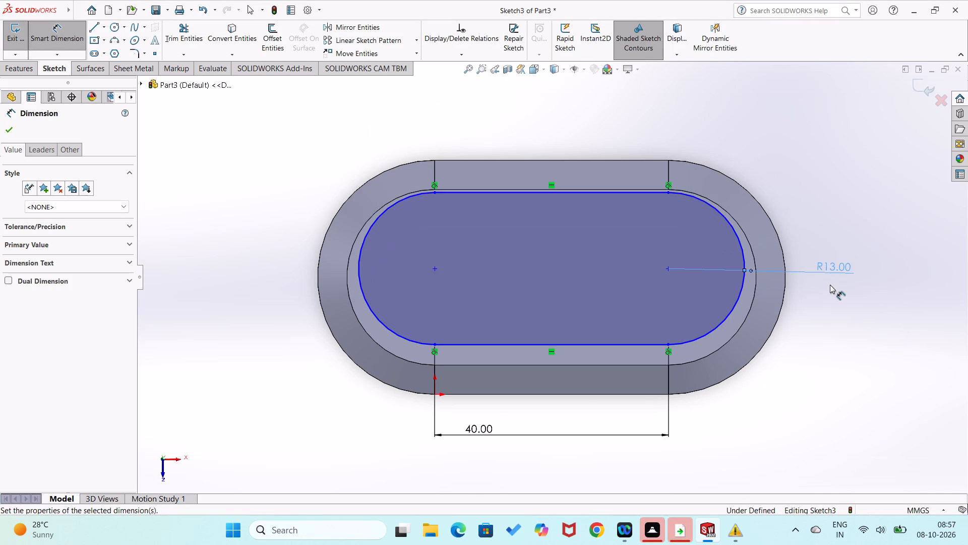
Set the radius of the inner slot's right end arc to 12 mm.
double_click(830, 272)
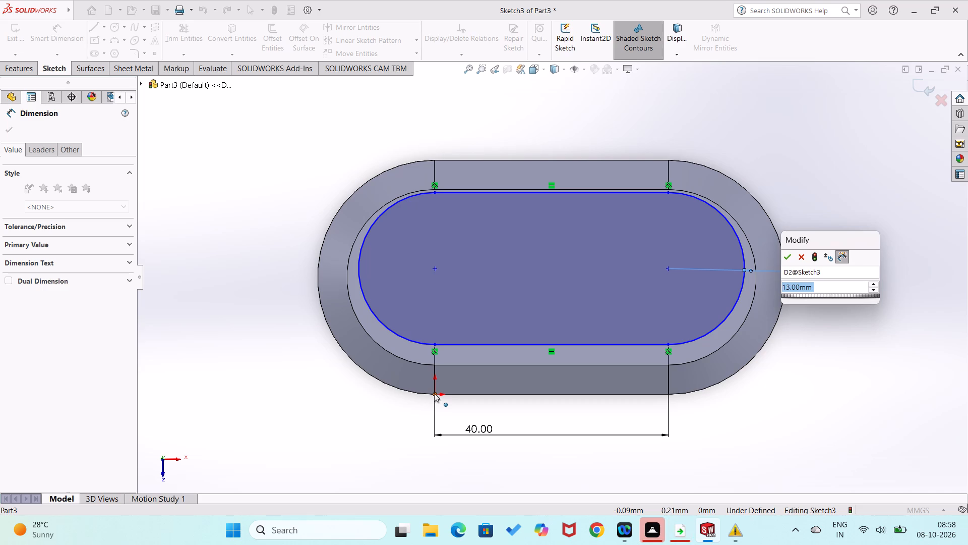
click(434, 345)
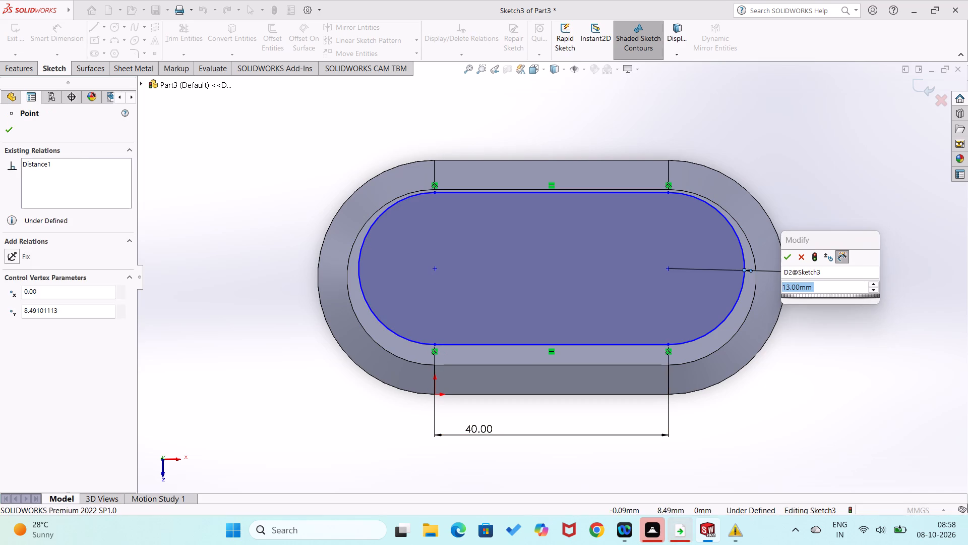
right_drag(299, 388, 292, 164)
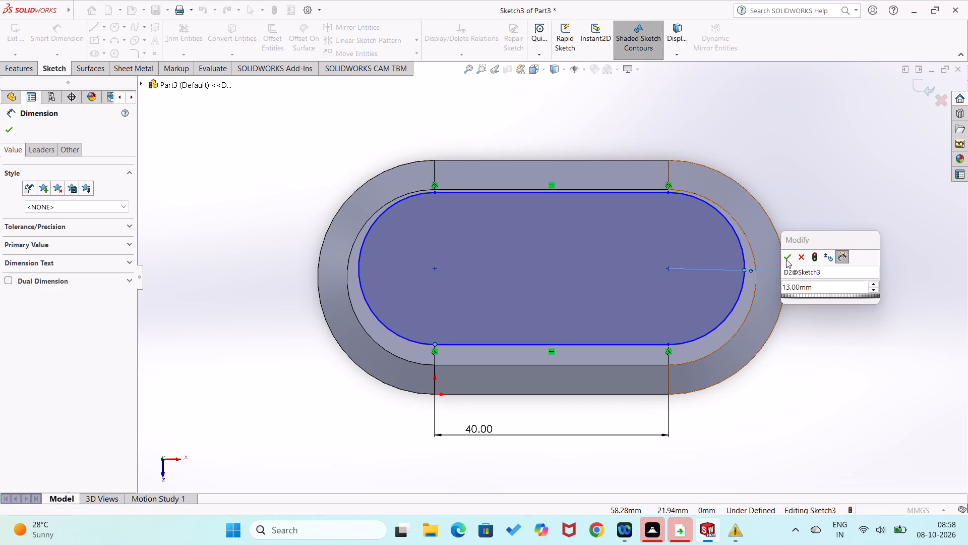
drag(817, 287, 779, 281)
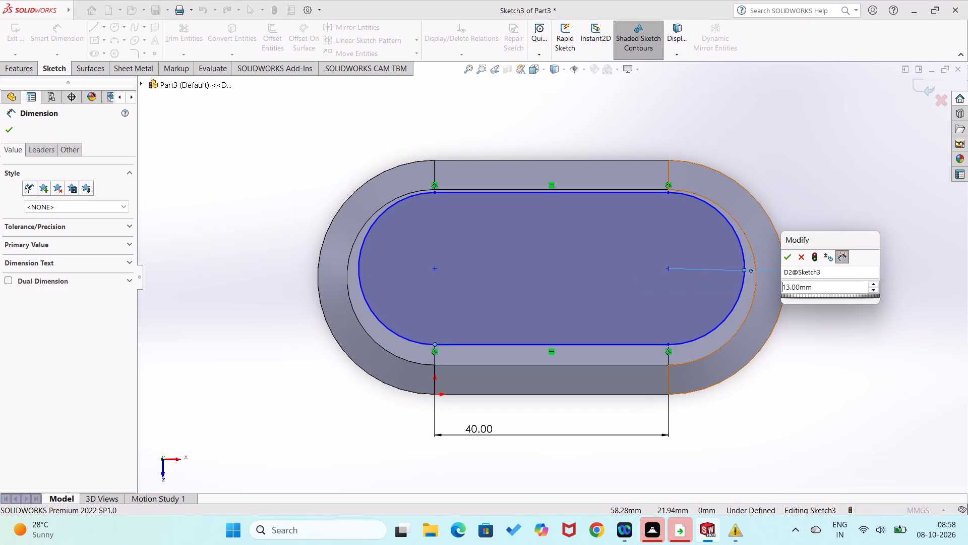
drag(825, 287, 764, 280)
text(12)
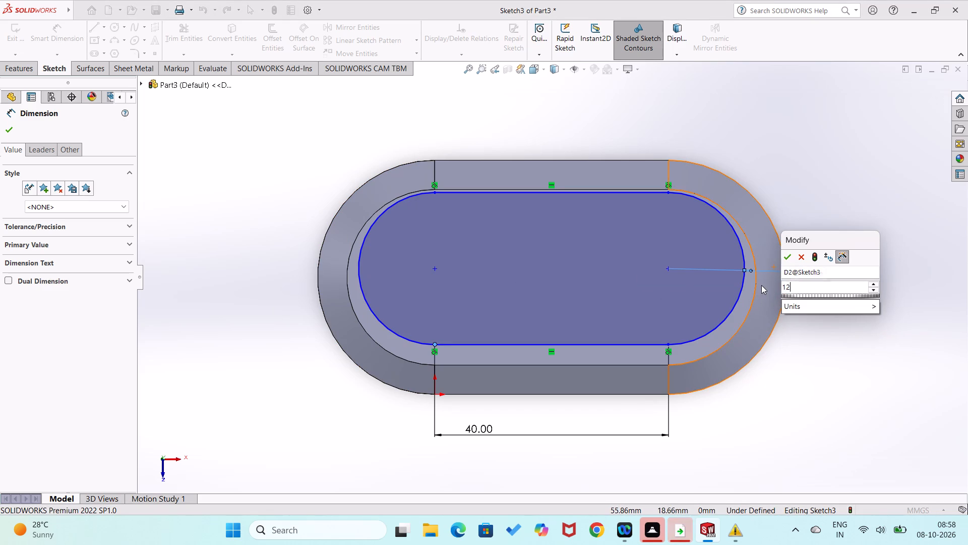
key(Return)
click(794, 370)
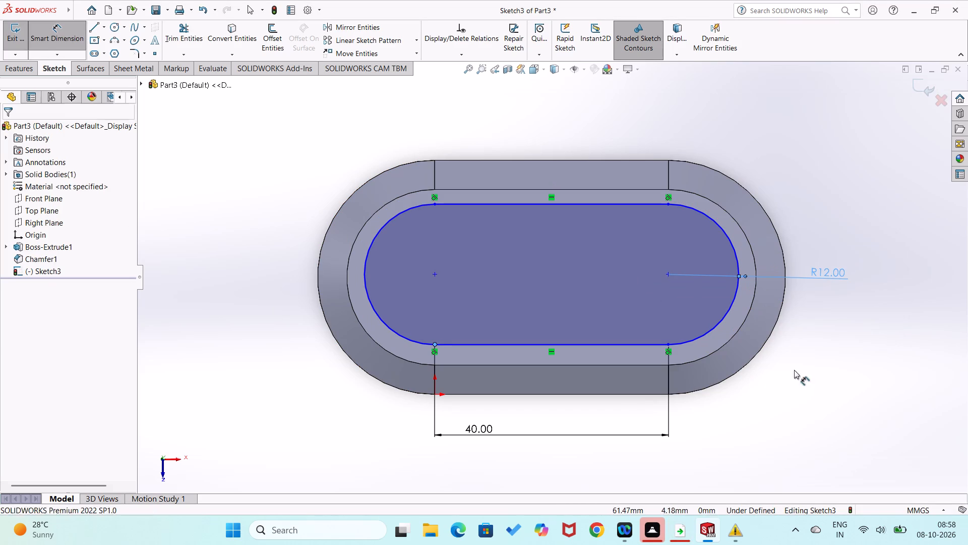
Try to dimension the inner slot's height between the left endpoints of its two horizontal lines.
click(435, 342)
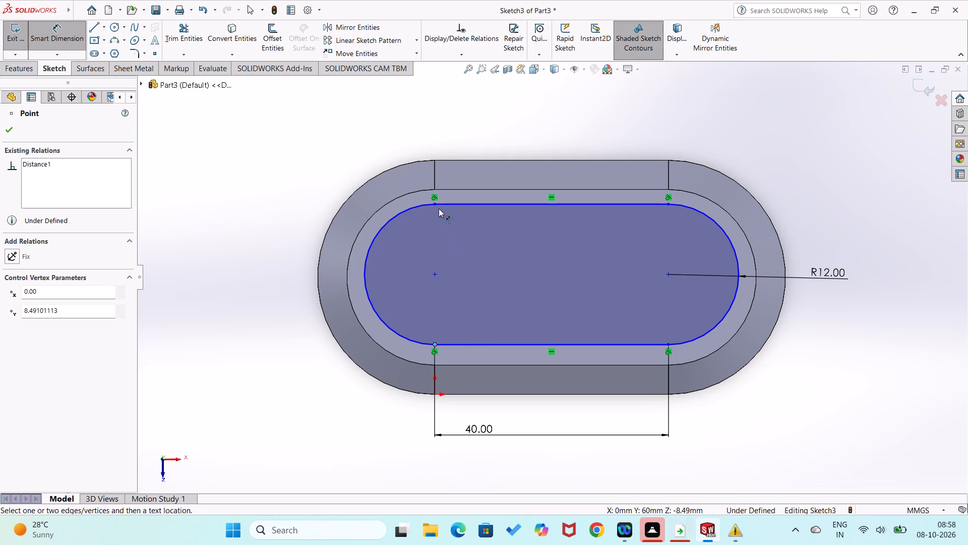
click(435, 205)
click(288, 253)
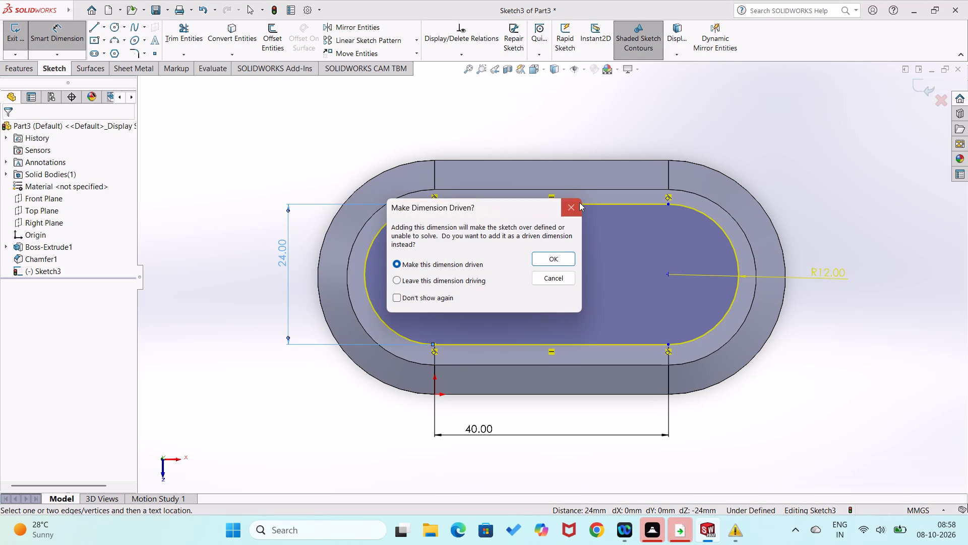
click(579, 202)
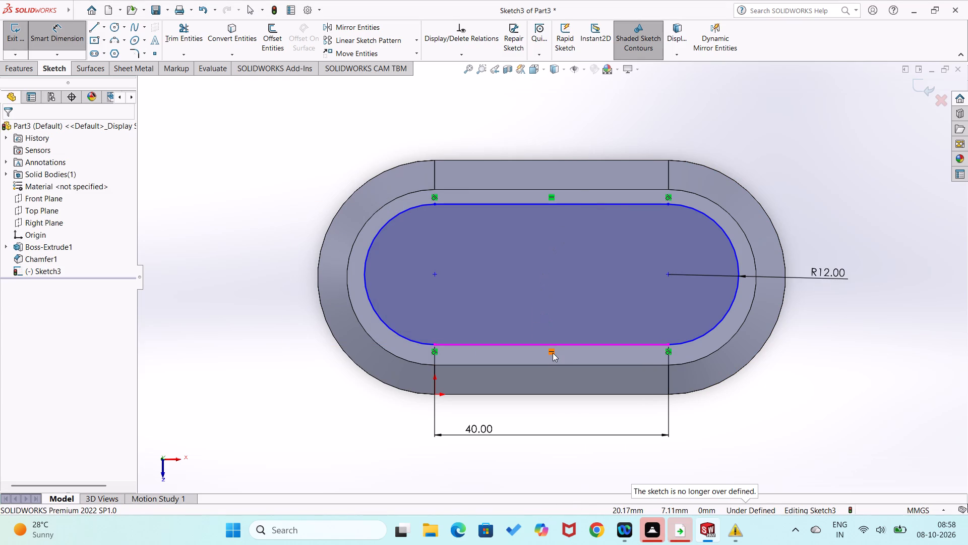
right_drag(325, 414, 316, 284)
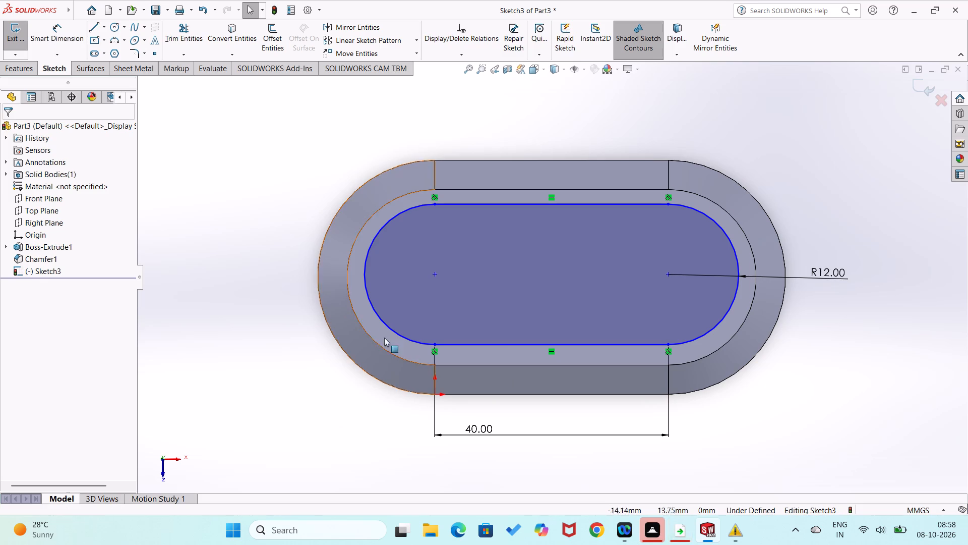
Add a Vertical relation between the origin and the left endpoint of the inner slot's lower line.
click(437, 395)
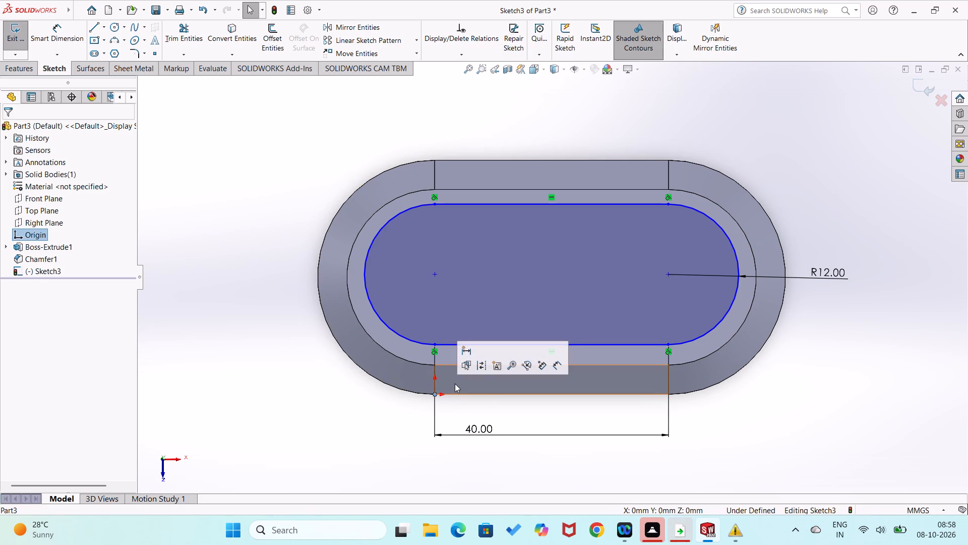
ctrl+click(434, 346)
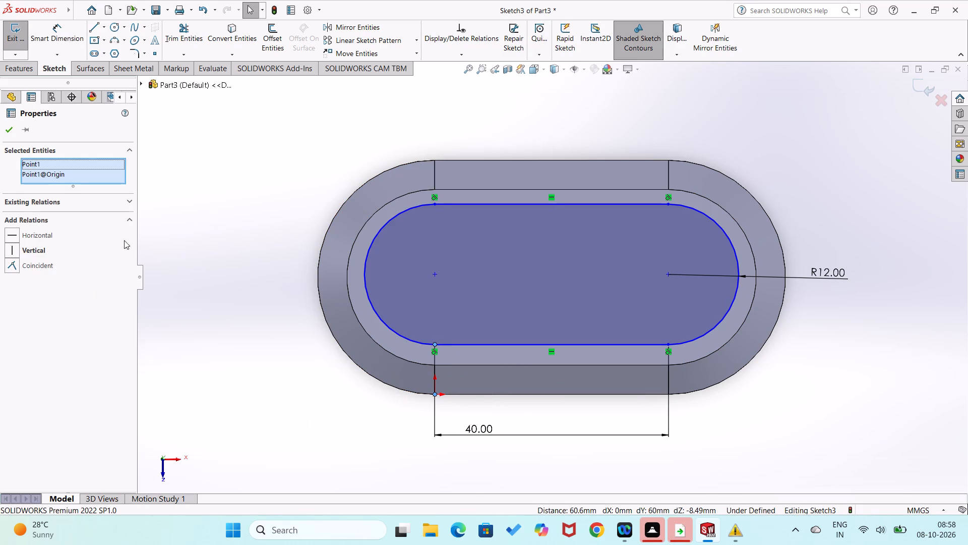
click(12, 254)
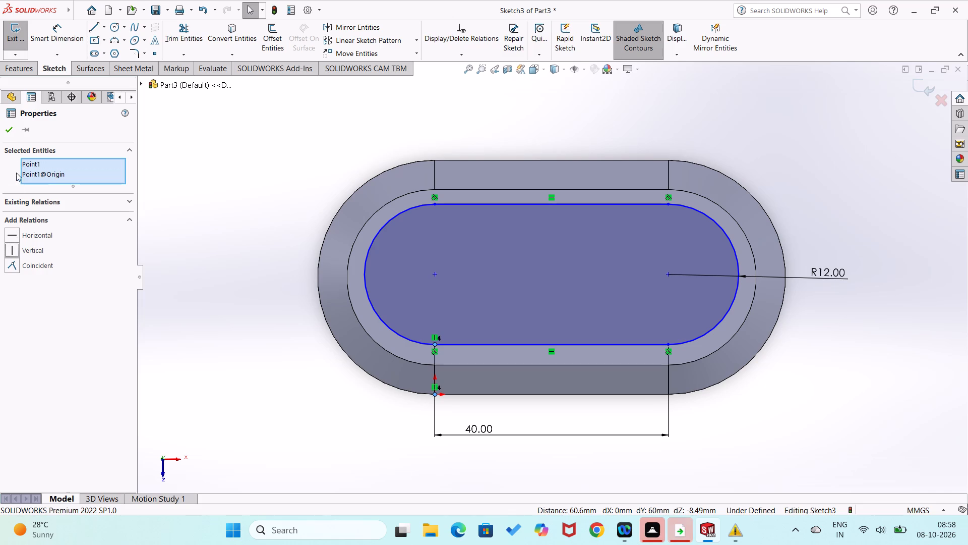
click(10, 130)
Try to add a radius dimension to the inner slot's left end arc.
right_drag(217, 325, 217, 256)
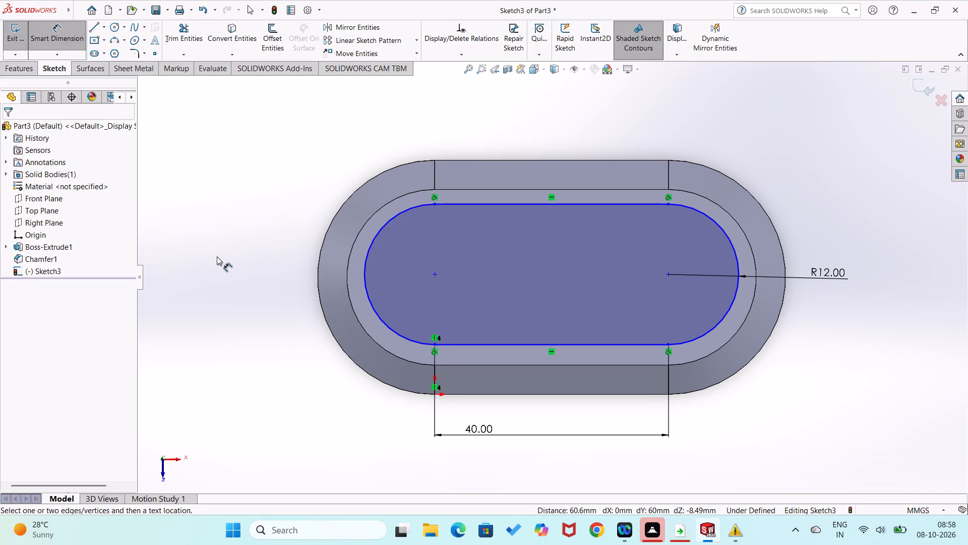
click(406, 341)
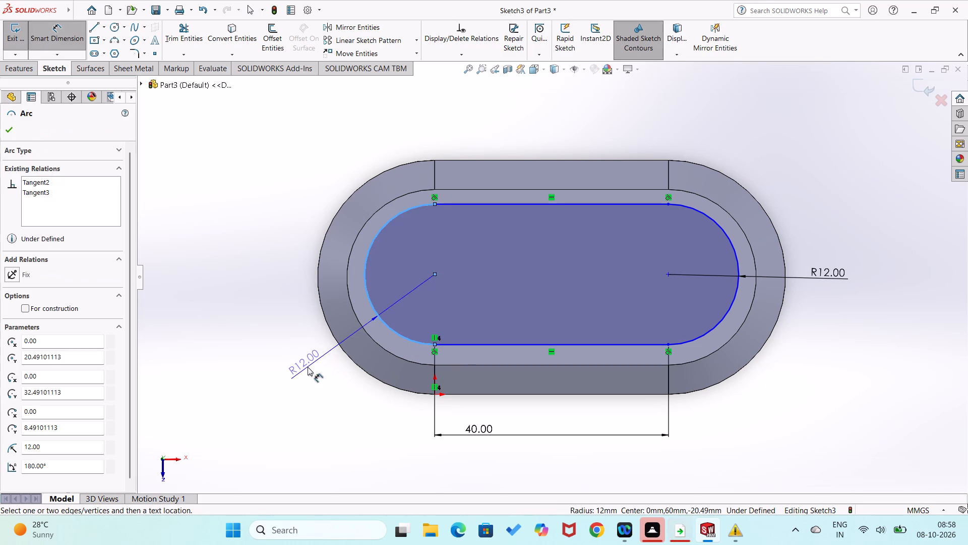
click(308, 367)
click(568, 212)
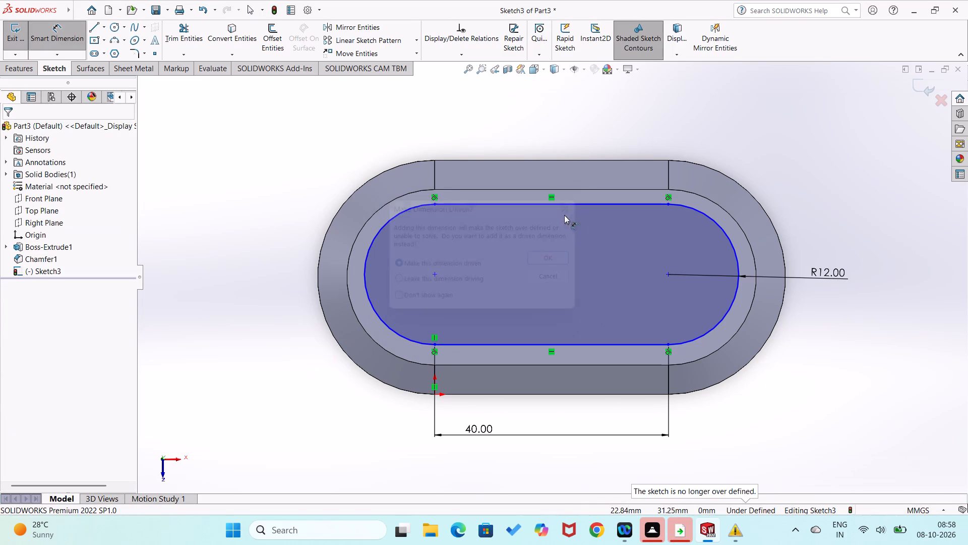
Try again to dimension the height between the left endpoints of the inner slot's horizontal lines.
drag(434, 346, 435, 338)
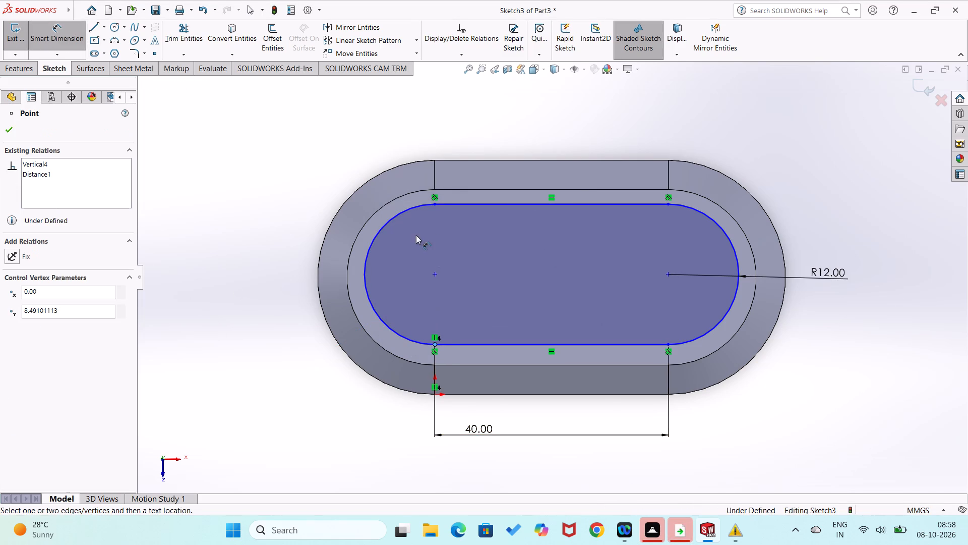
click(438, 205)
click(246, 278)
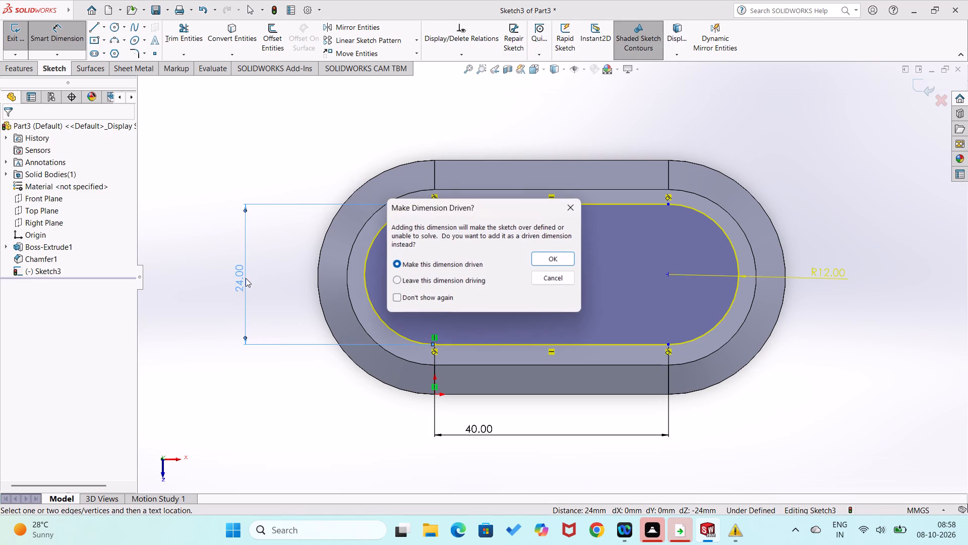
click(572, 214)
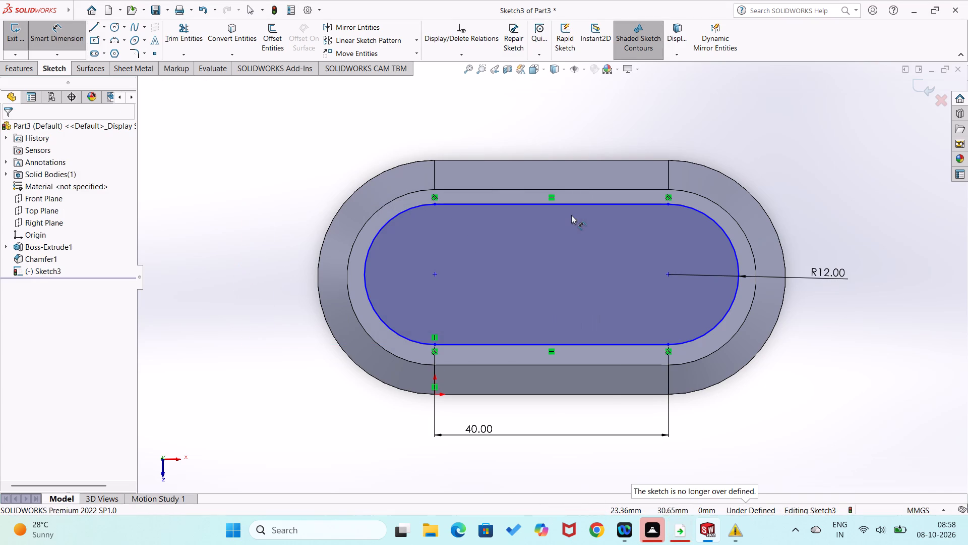
Delete the 40 mm length dimension below the inner slot.
click(488, 430)
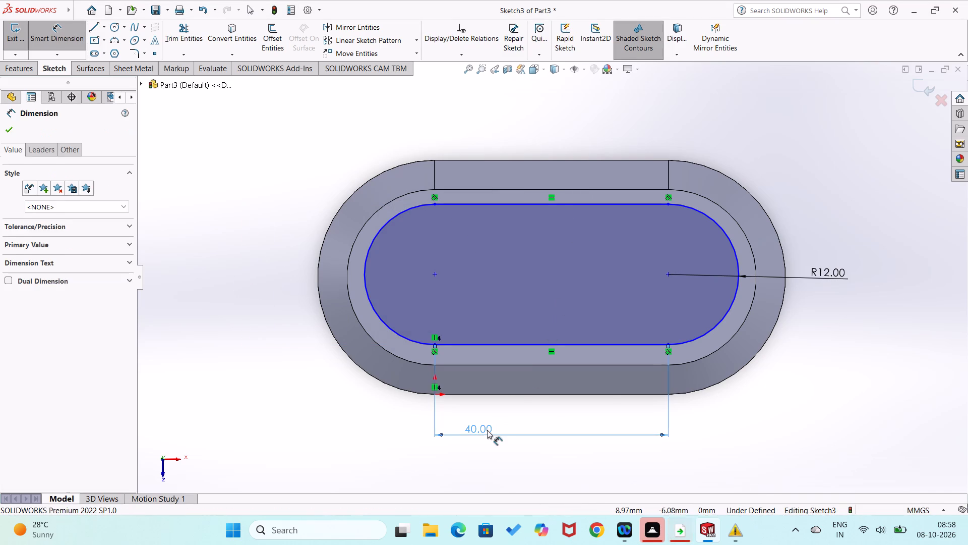
key(Delete)
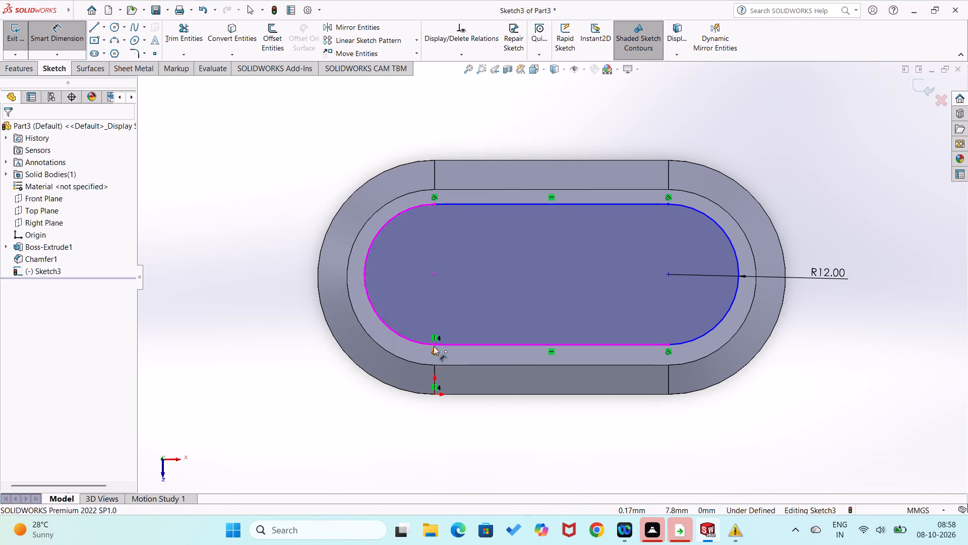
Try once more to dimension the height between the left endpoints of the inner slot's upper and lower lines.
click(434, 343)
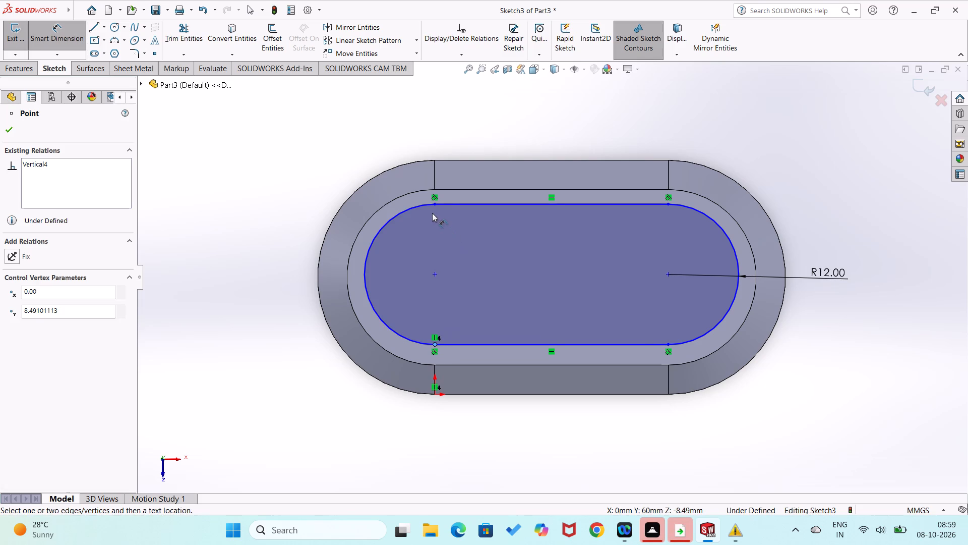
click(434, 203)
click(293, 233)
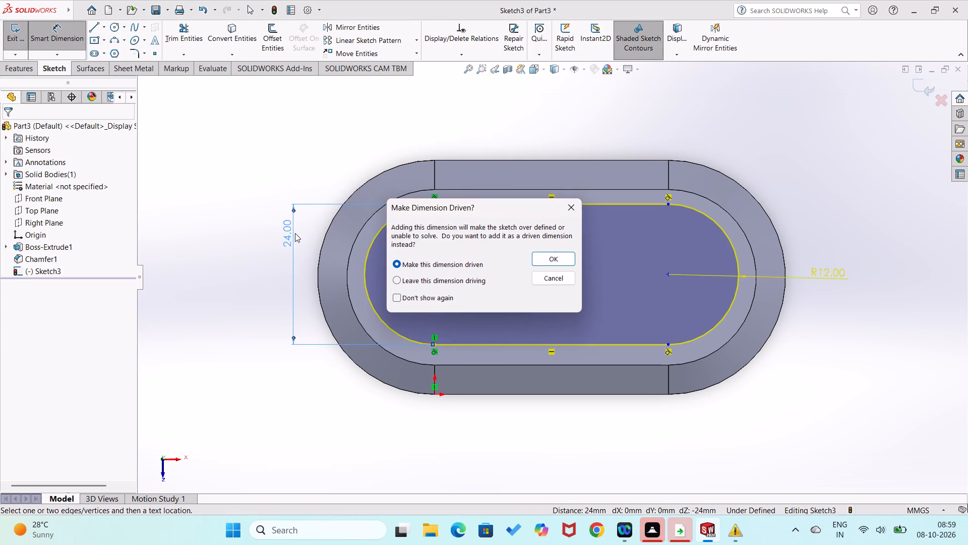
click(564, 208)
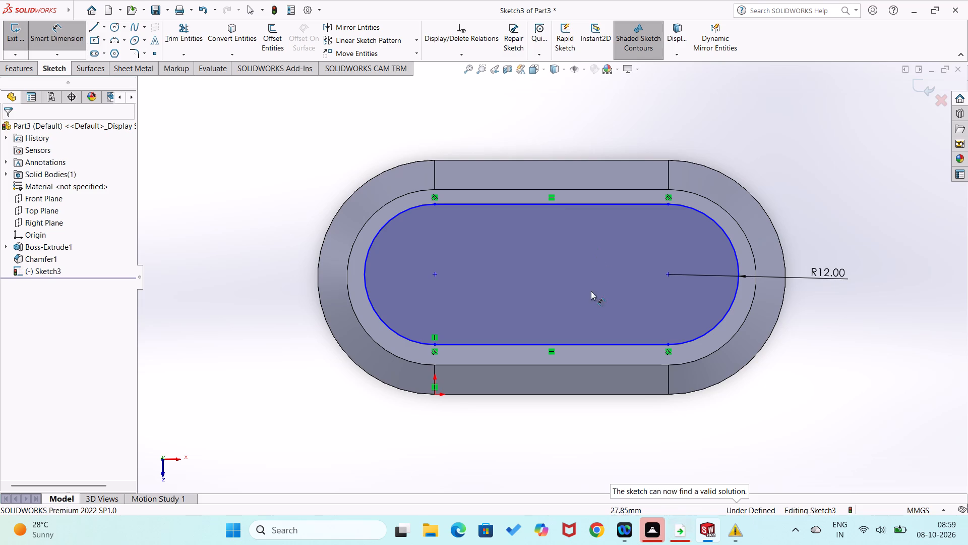
Dimension the vertical distance from the origin to the left endpoint of the inner slot's lower line as 8 mm.
click(433, 395)
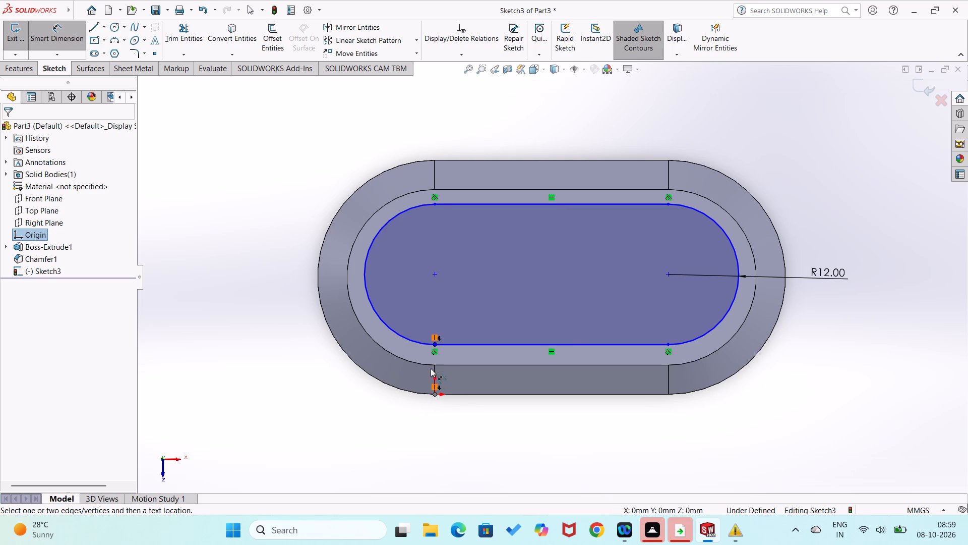
click(436, 346)
click(335, 383)
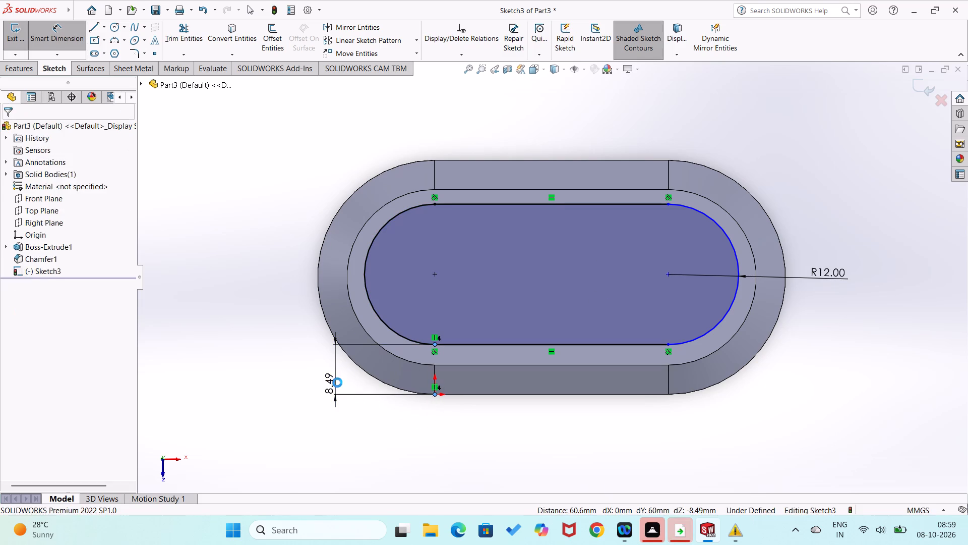
key(8)
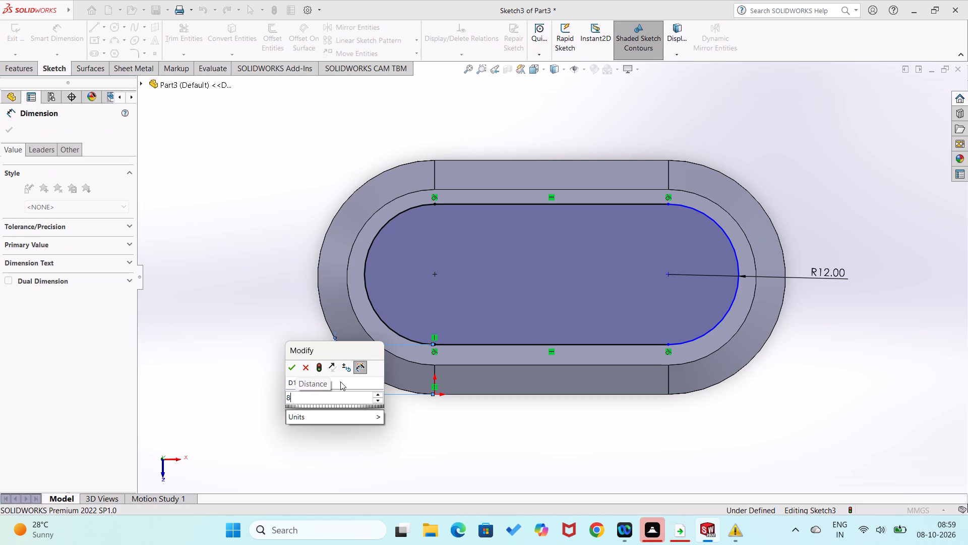
key(Return)
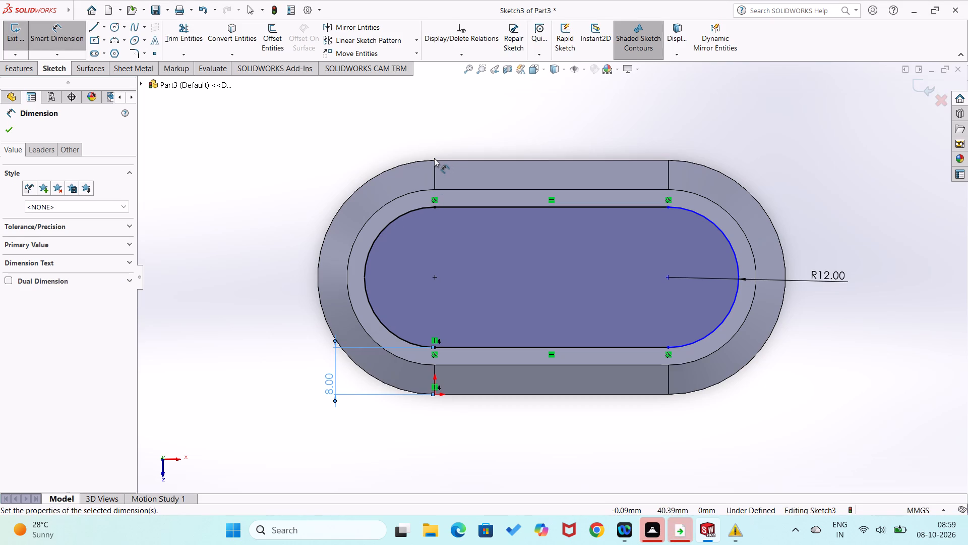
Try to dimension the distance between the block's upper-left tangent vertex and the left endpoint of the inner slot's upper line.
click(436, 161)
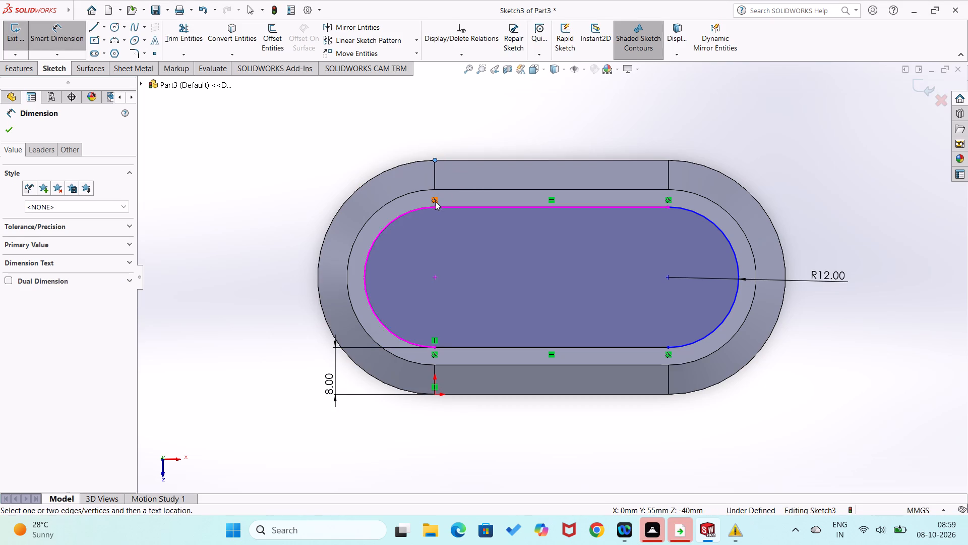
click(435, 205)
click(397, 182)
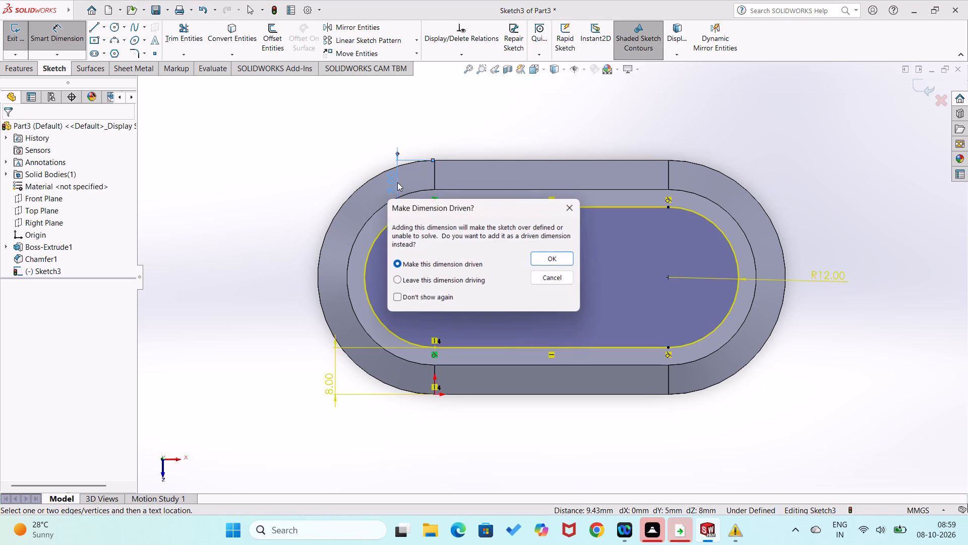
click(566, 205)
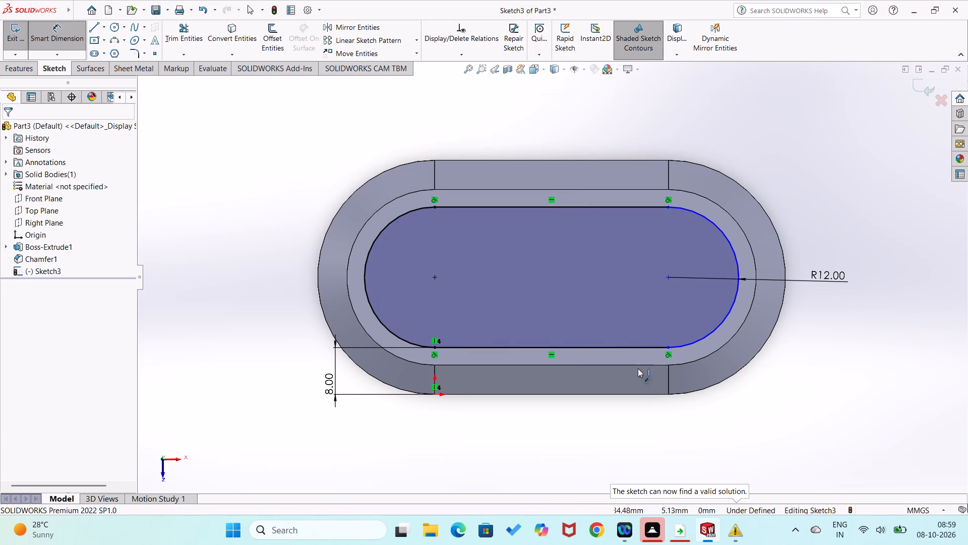
Add an 8 mm vertical dimension between the block's lower-right tangent vertex and the right endpoint of the inner slot's lower line.
click(669, 394)
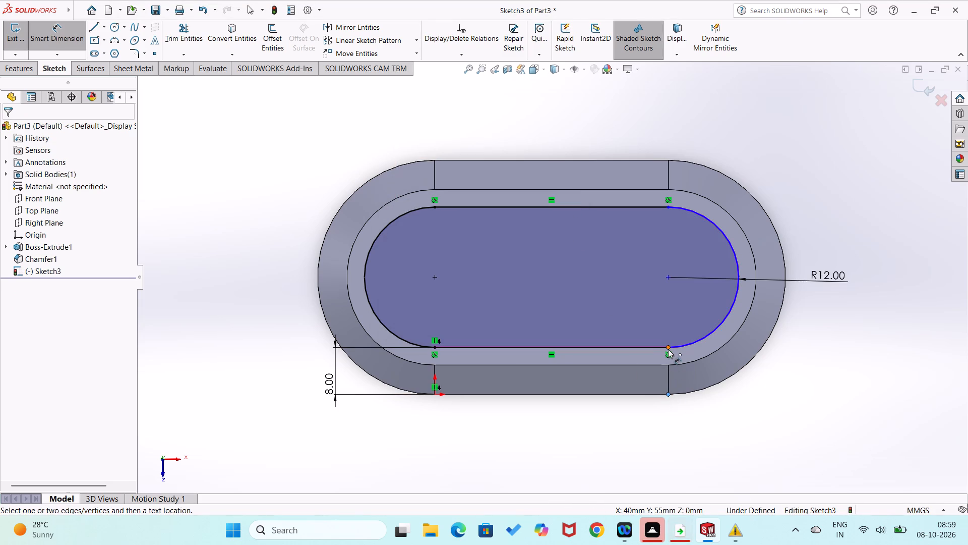
drag(668, 349, 681, 357)
click(728, 366)
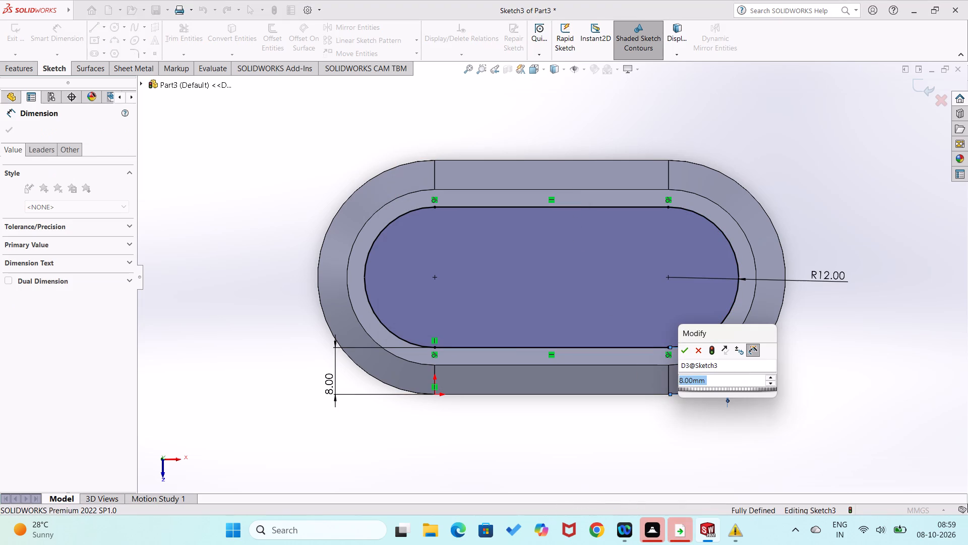
click(684, 352)
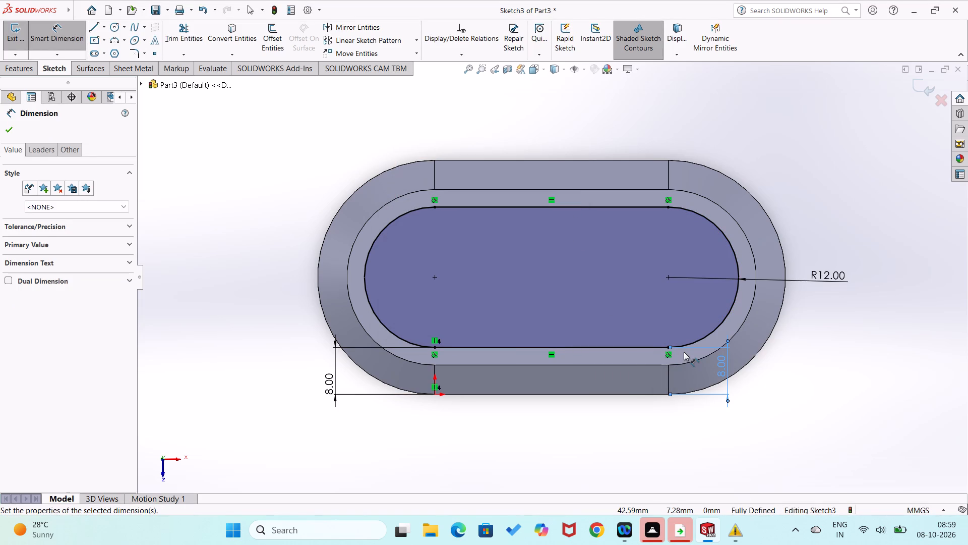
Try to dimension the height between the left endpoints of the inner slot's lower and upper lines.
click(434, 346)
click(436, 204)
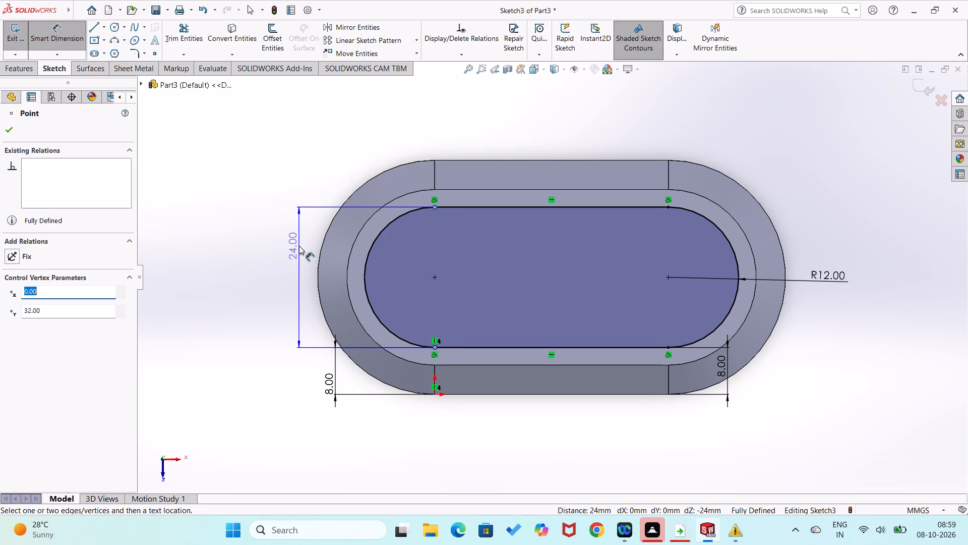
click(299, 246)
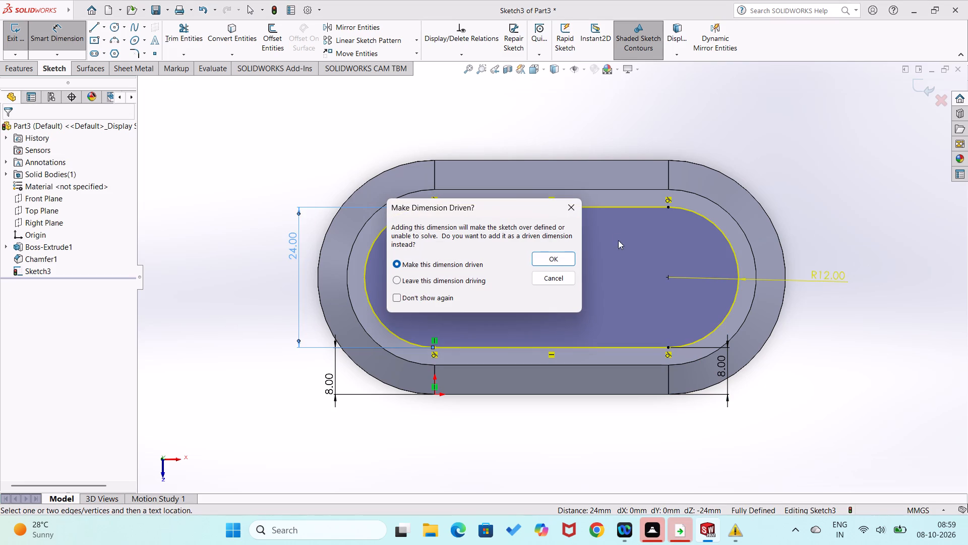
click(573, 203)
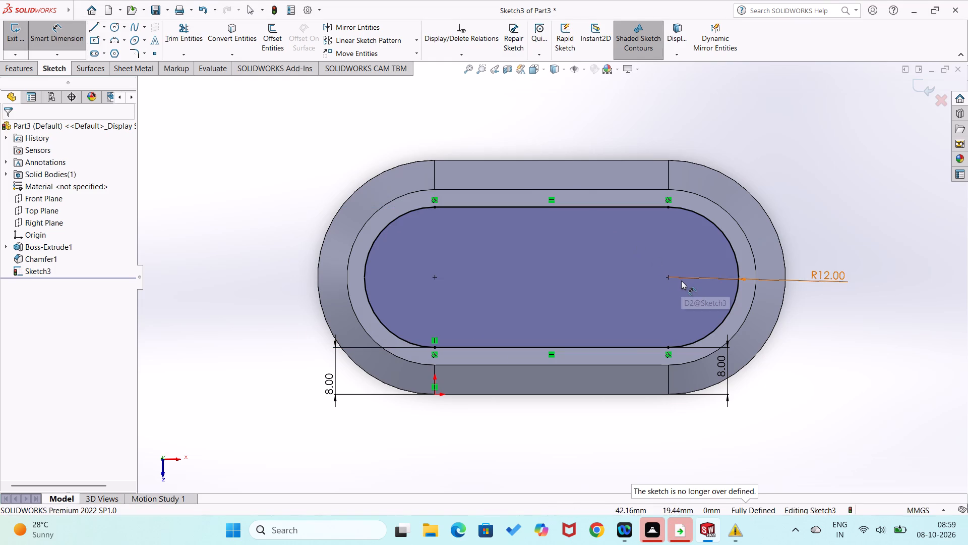
Cut-extrude the inner slot sketch 60 mm blind down through the block.
click(20, 70)
click(186, 40)
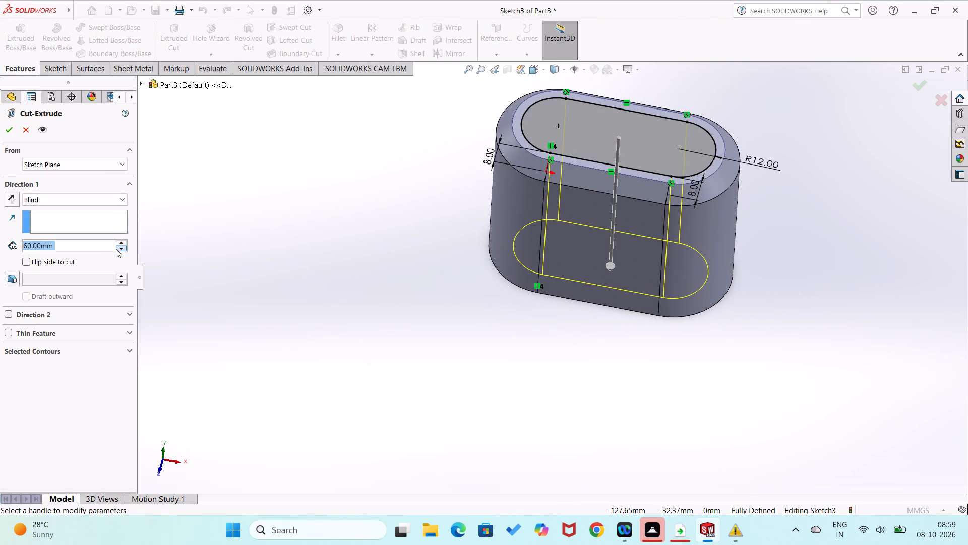
middle_drag(319, 331, 350, 301)
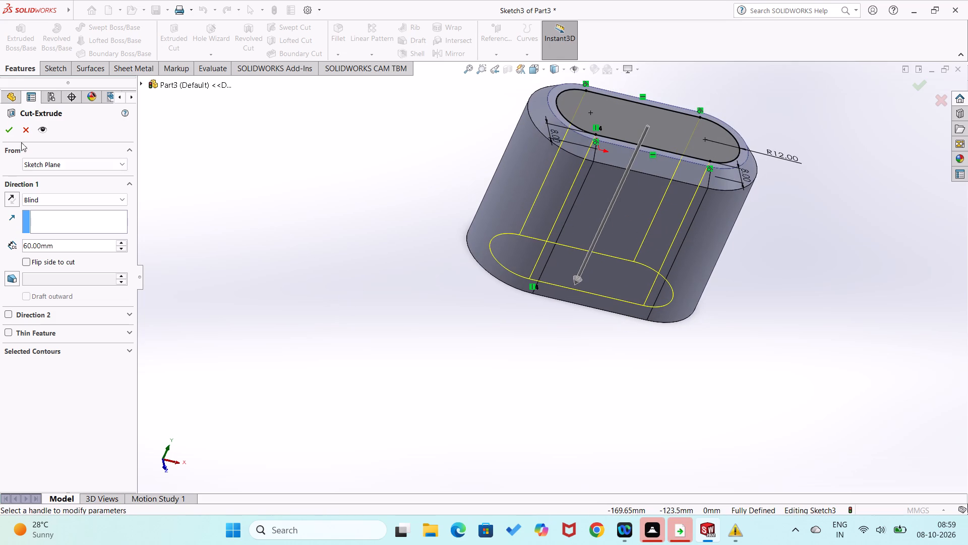
click(11, 129)
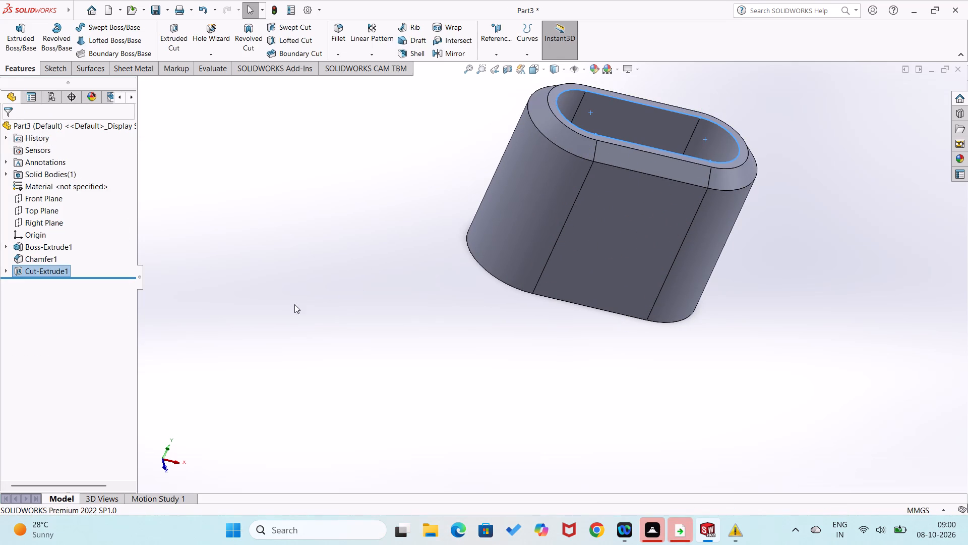
click(512, 351)
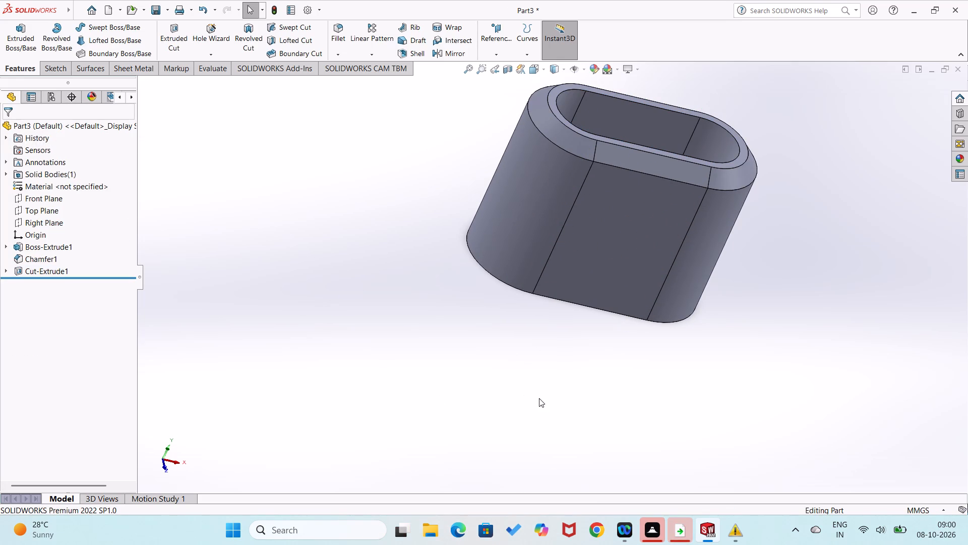
Start a sketch on the flat front face and draw a 60 mm vertical construction line between the top and bottom edge midpoints.
right_click(622, 280)
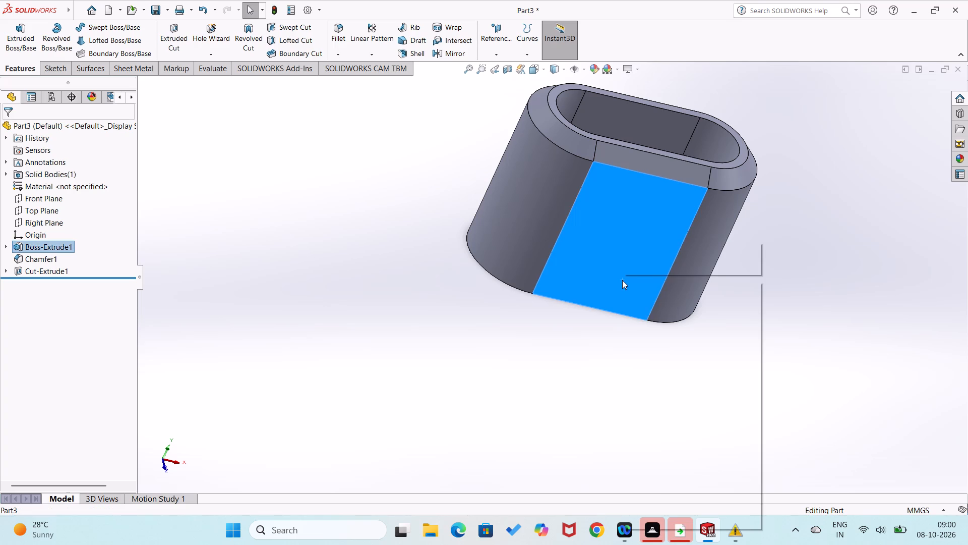
click(649, 265)
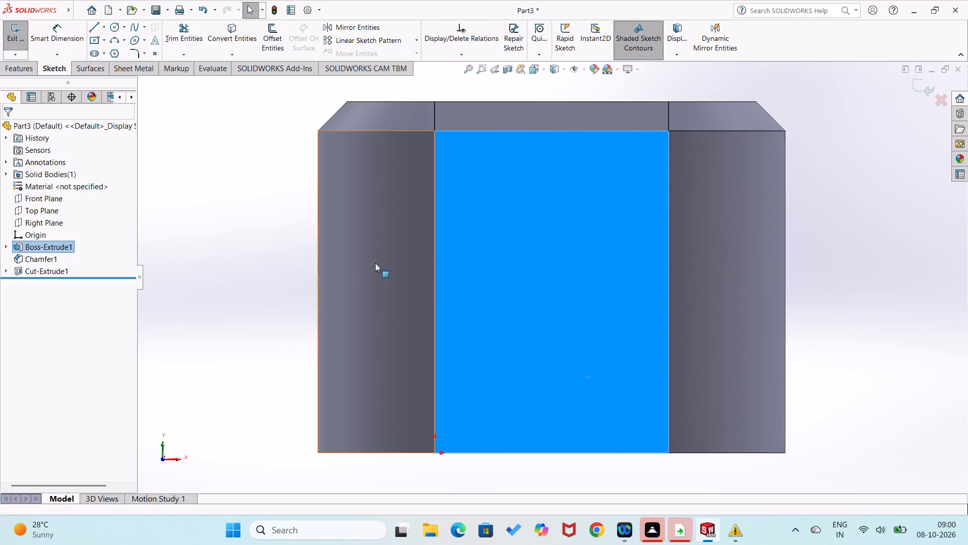
right_drag(235, 213, 163, 330)
right_drag(288, 200, 188, 229)
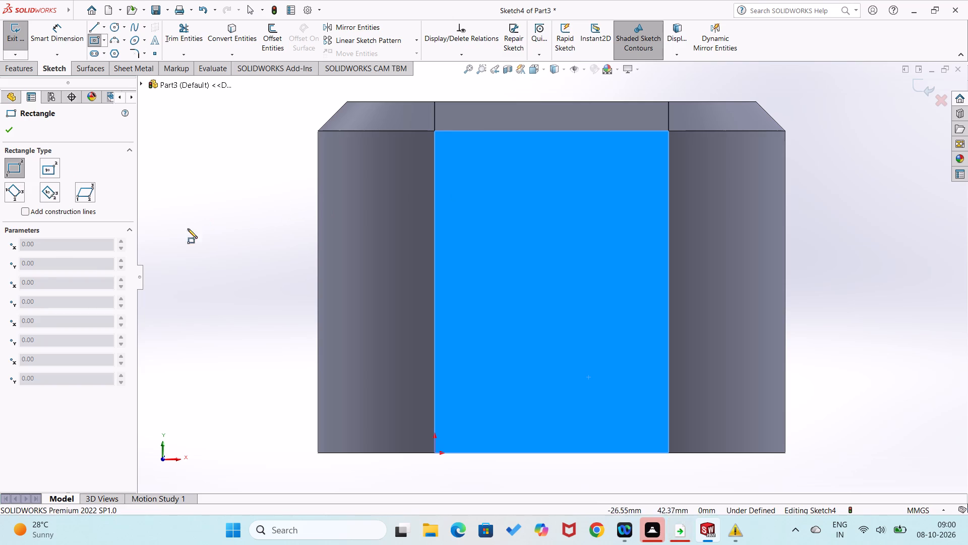
right_drag(188, 229, 181, 230)
click(551, 99)
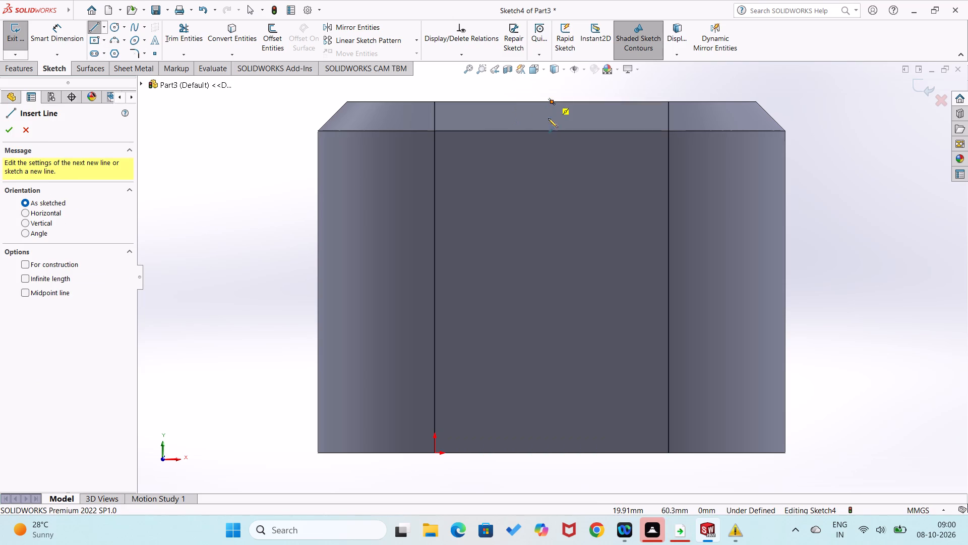
click(552, 452)
right_click(541, 429)
click(566, 402)
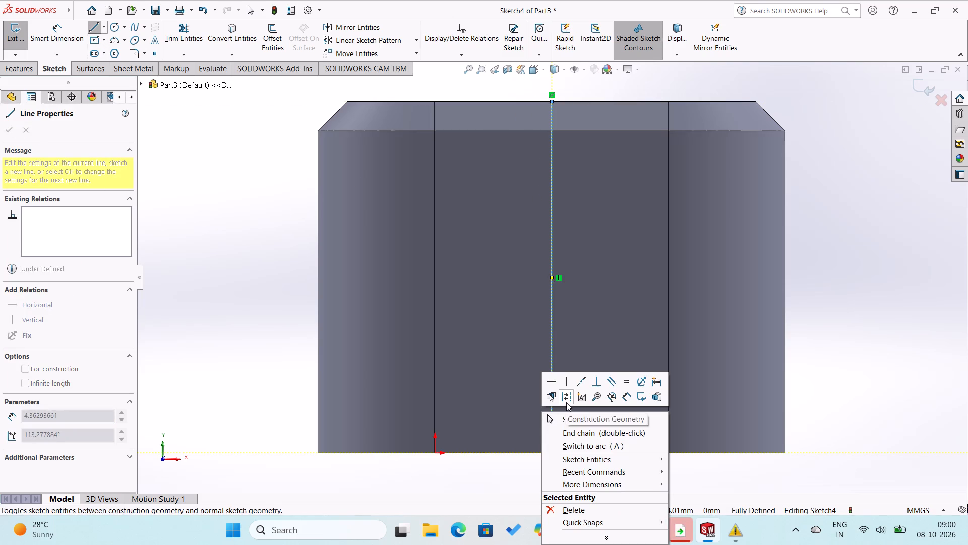
Draw a circle centred on the construction line's midpoint and dimension its diameter as 5 mm.
right_drag(473, 391, 528, 380)
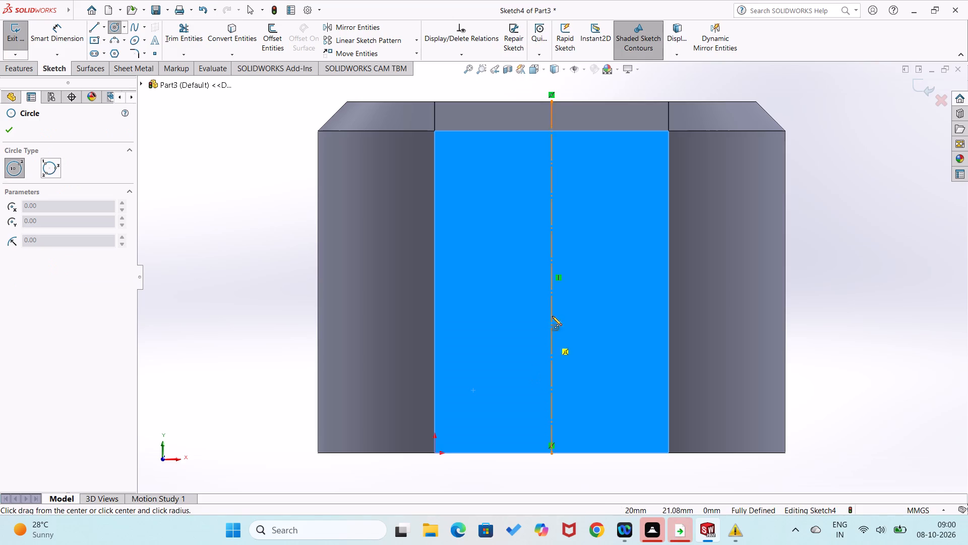
click(552, 278)
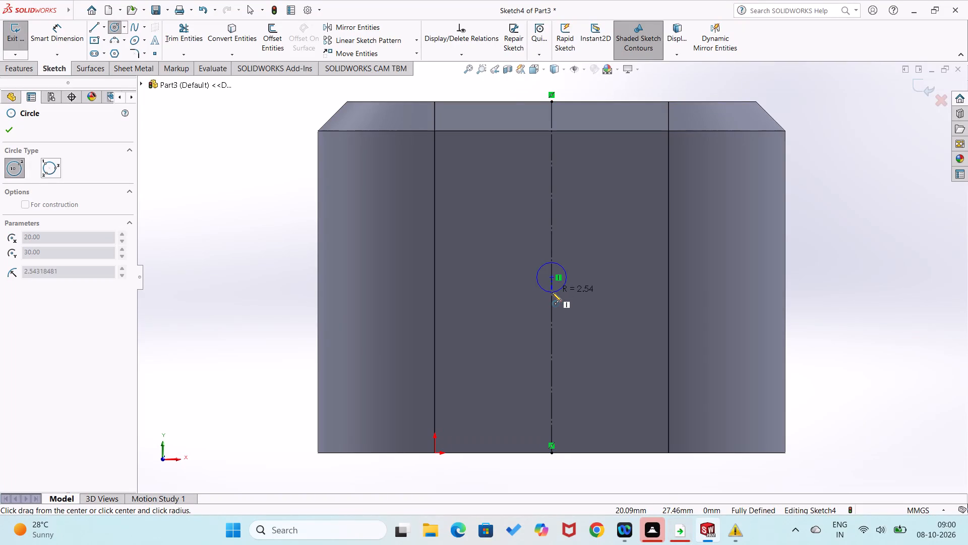
click(552, 292)
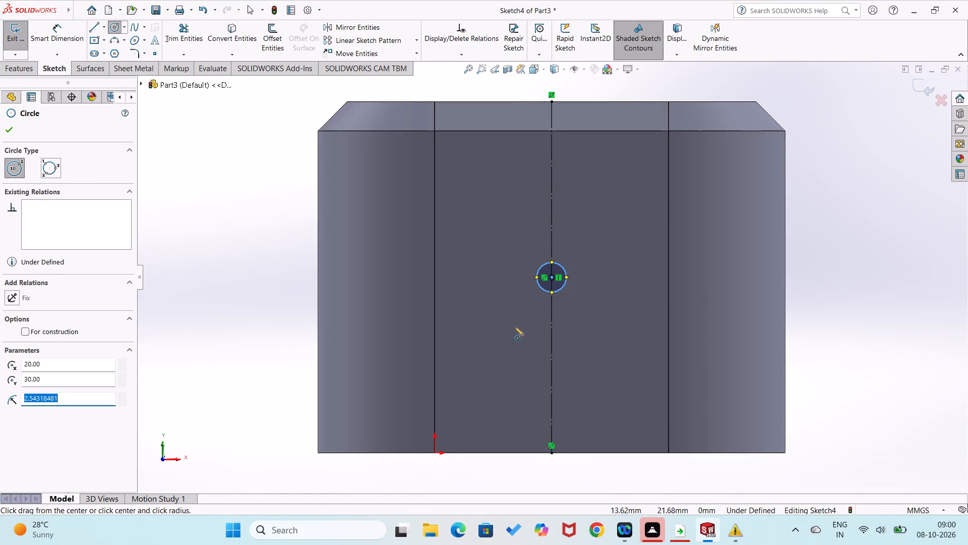
right_drag(512, 328, 524, 273)
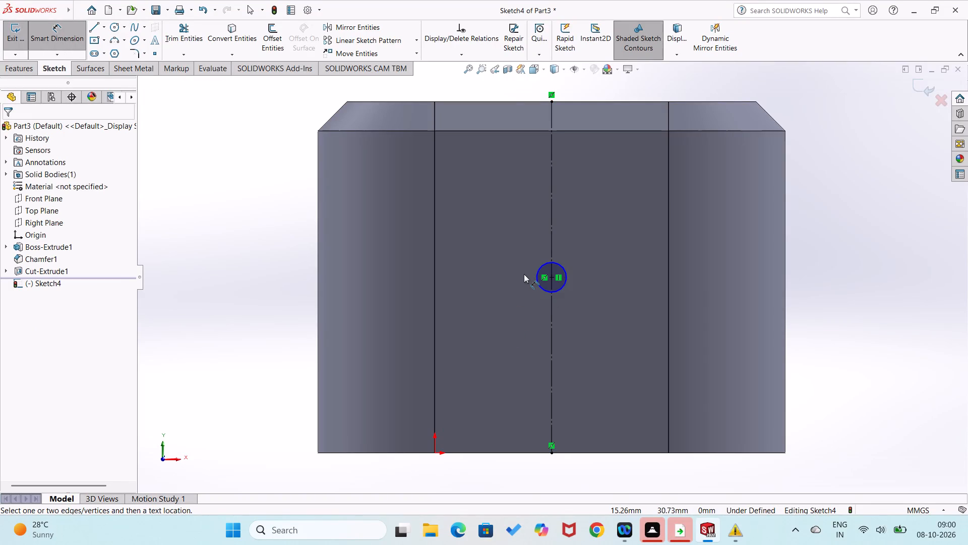
click(565, 286)
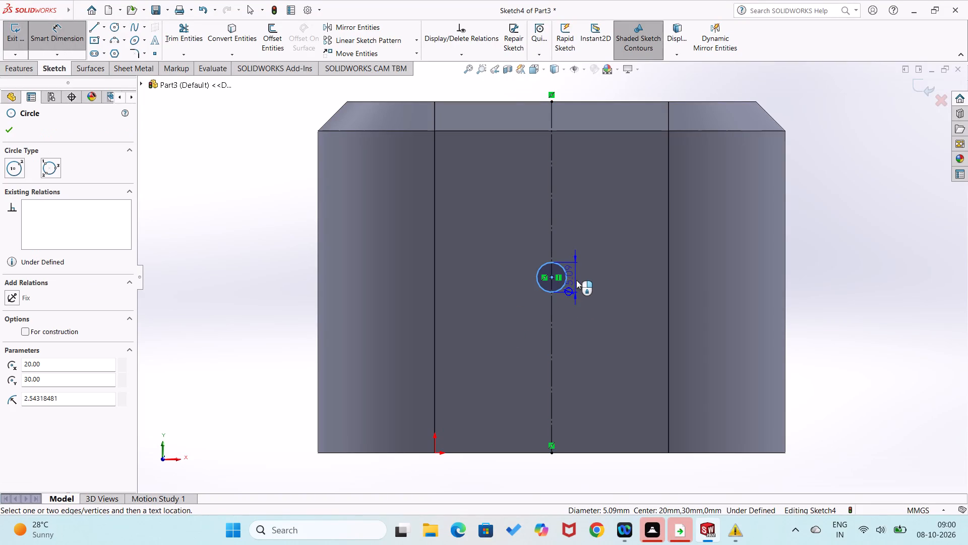
click(582, 279)
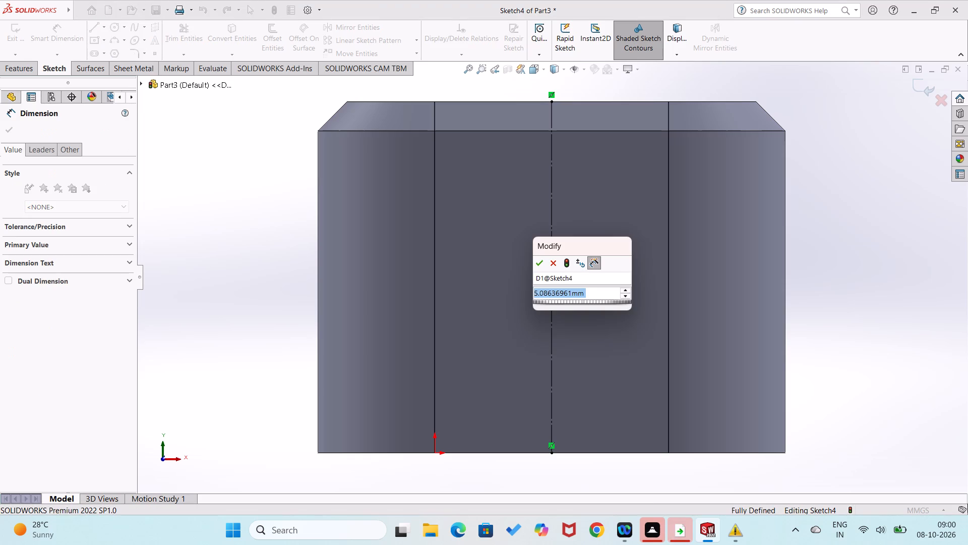
text(5.)
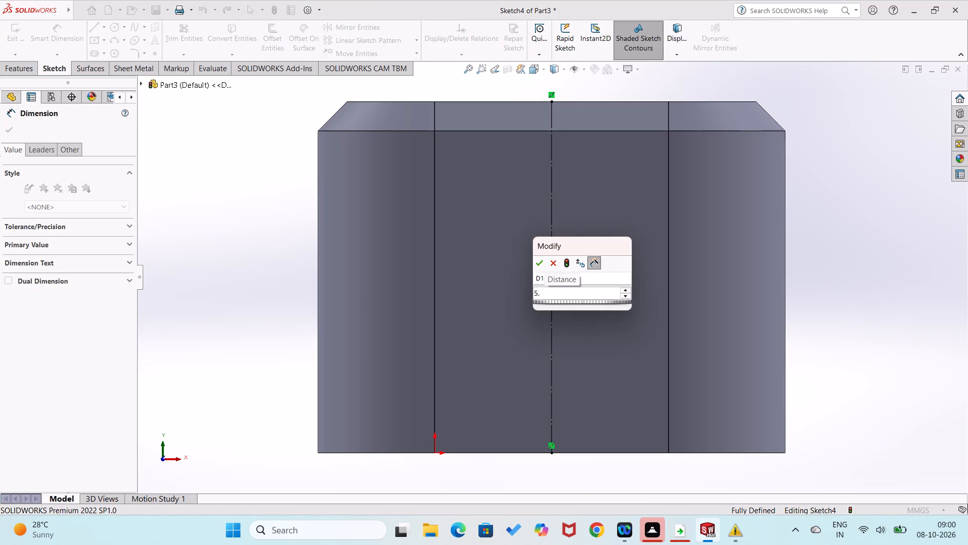
key(BackSpace)
key(Return)
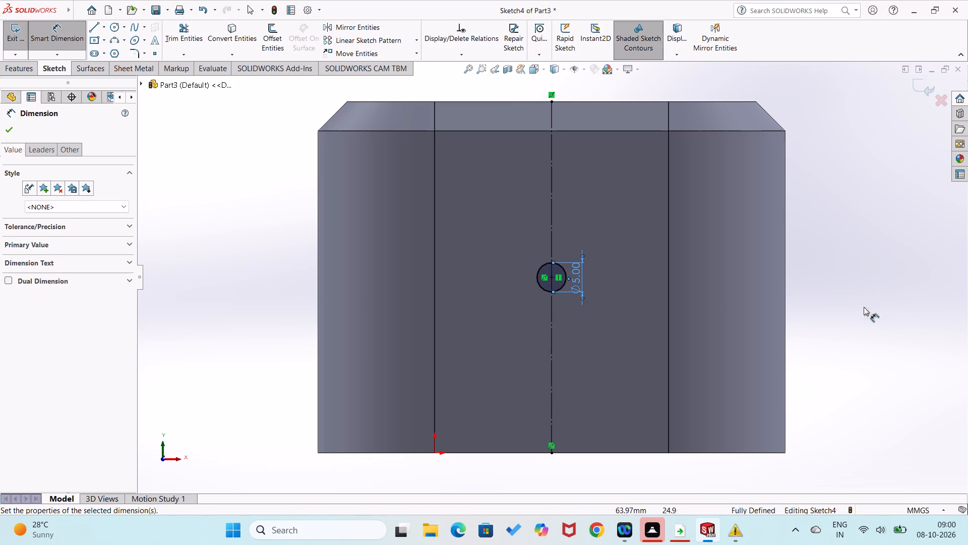
click(871, 298)
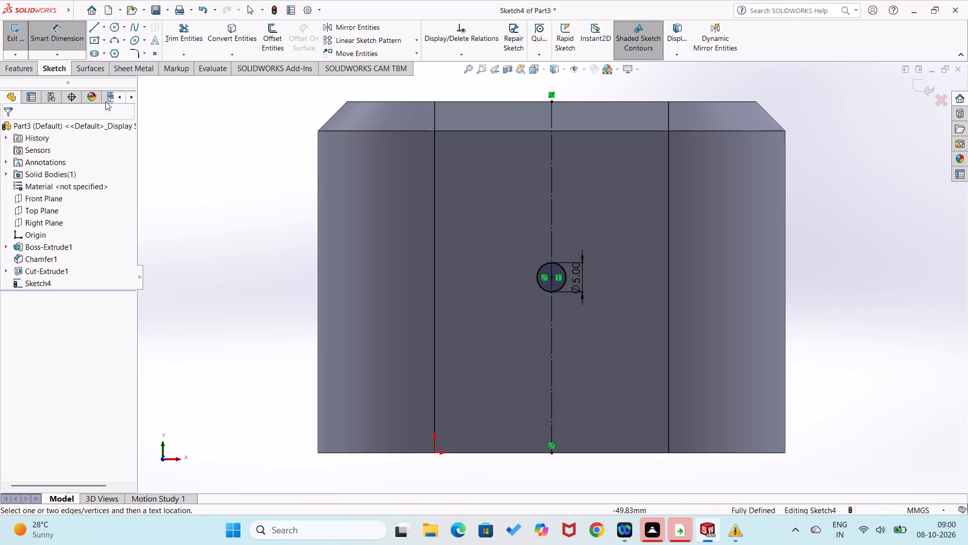
Cut-extrude the 5 mm circle 60 mm blind through the block's front and back walls.
click(21, 72)
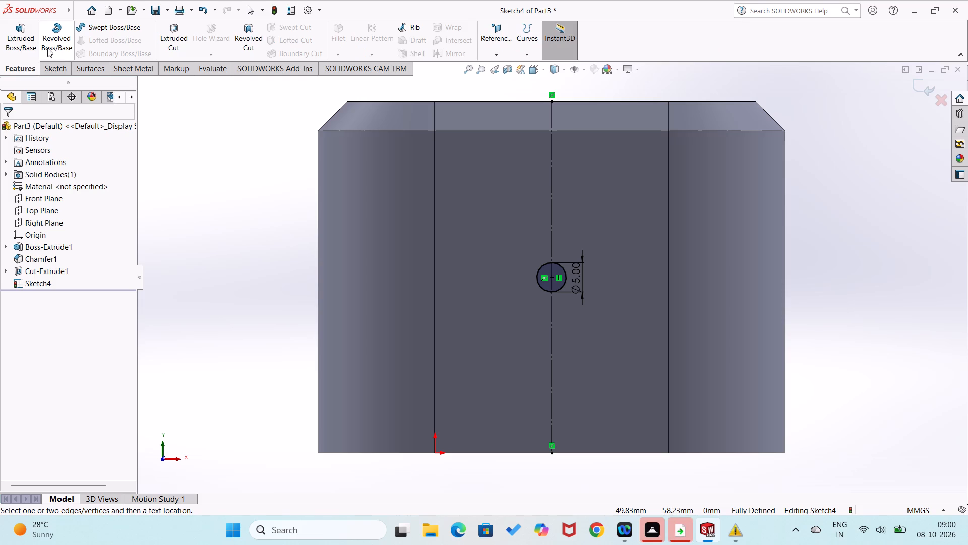
click(170, 46)
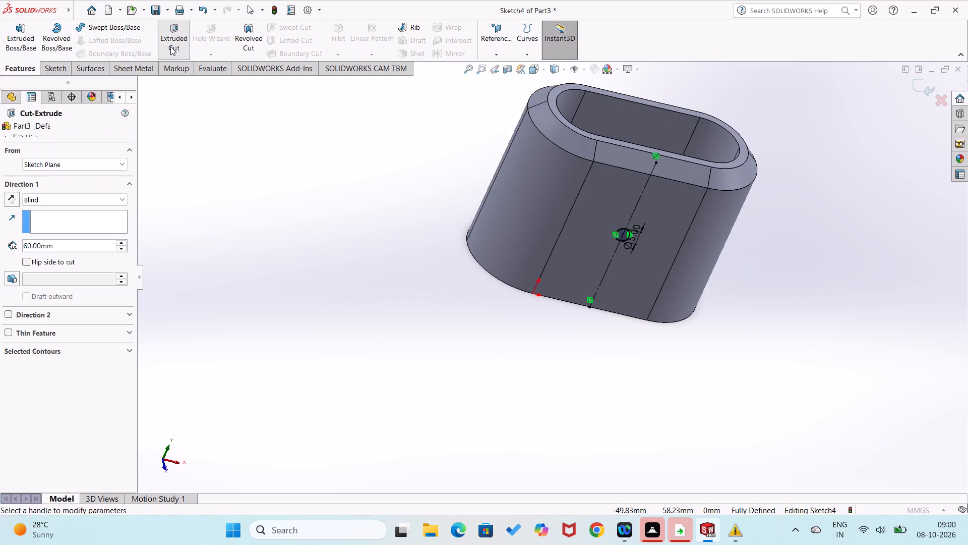
click(14, 129)
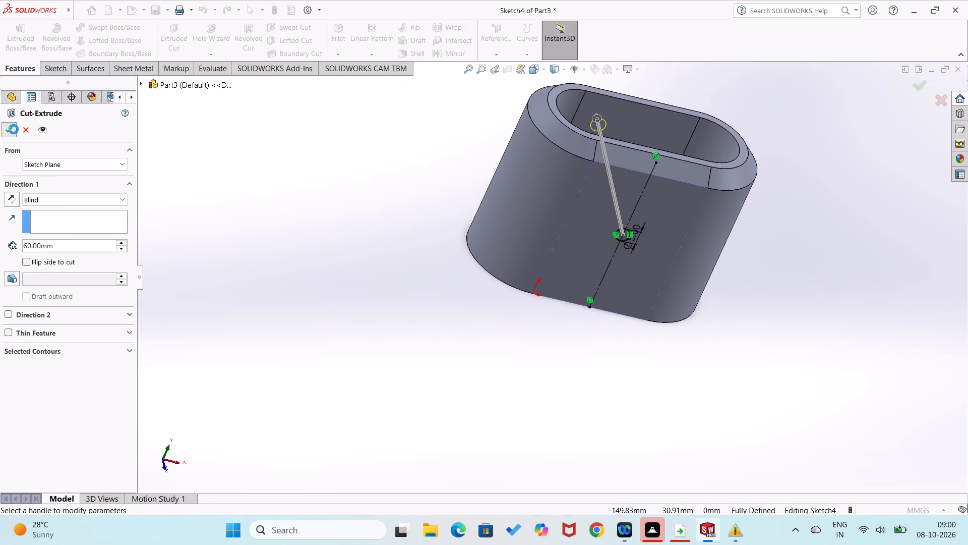
click(233, 231)
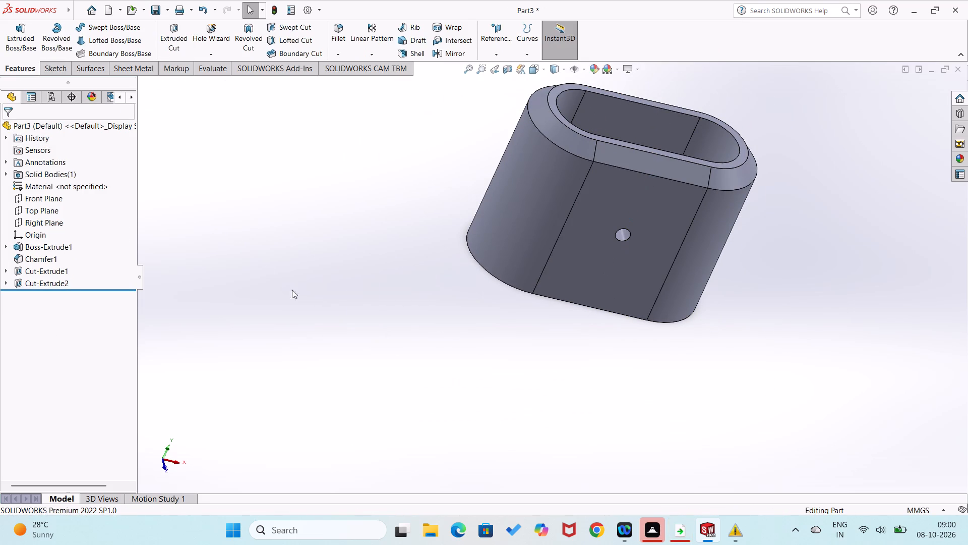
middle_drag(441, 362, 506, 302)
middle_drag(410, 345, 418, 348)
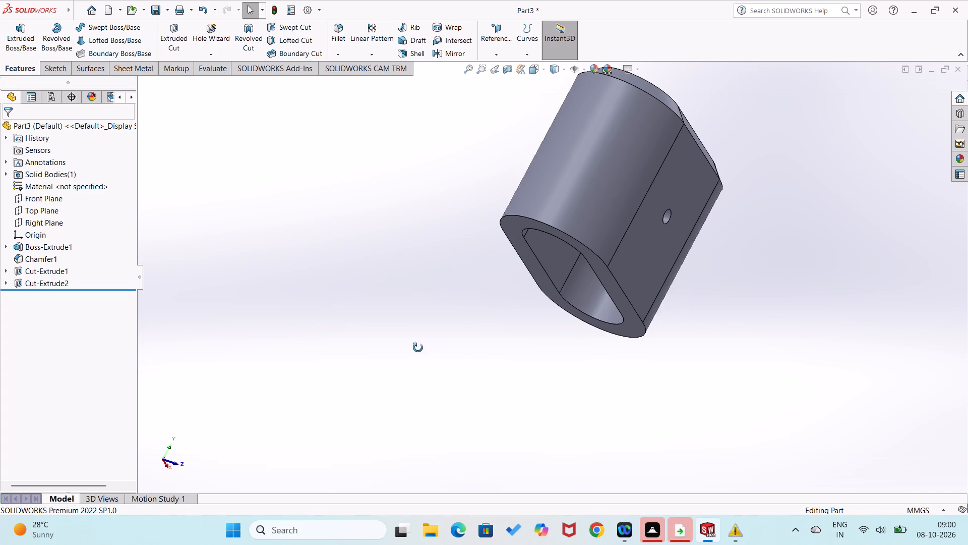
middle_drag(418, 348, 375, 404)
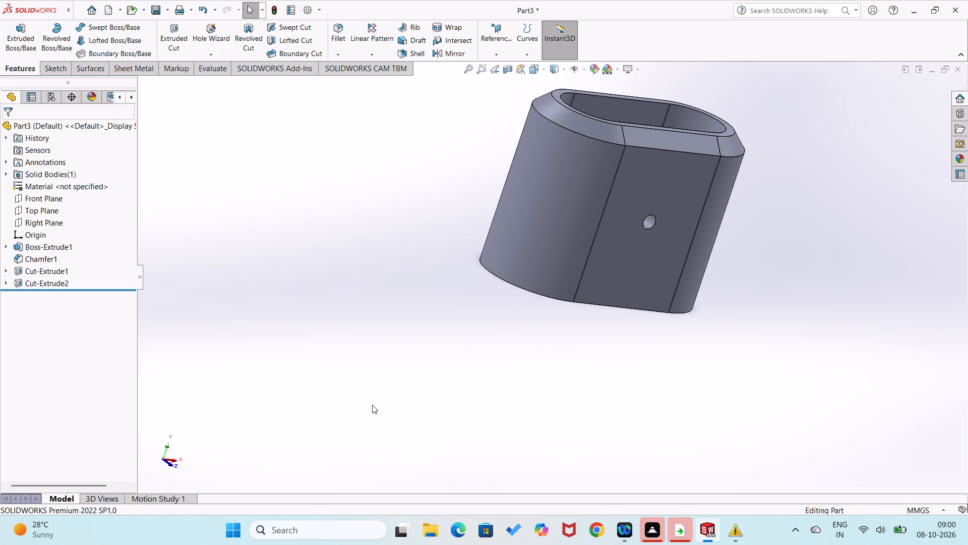
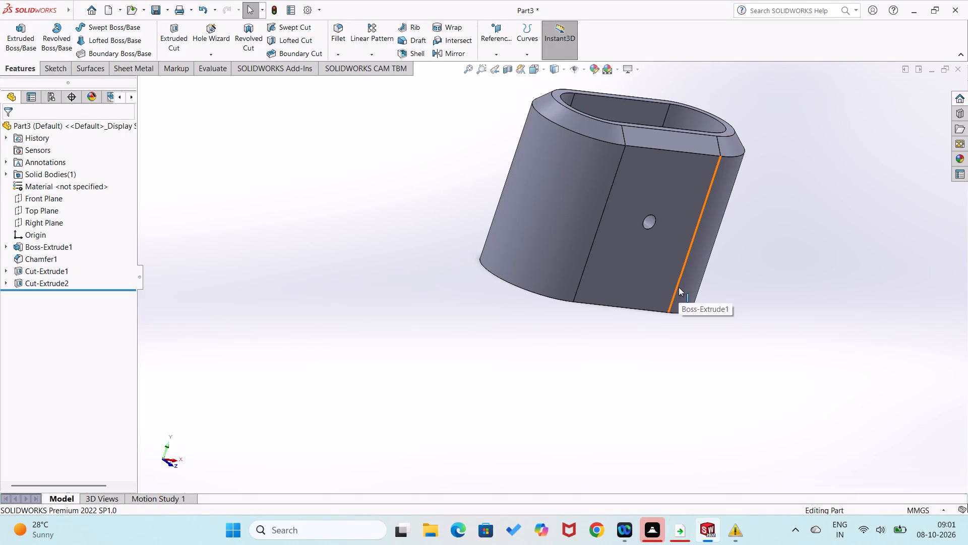
Close the slot-shaped block part and discard its unsaved changes.
click(958, 70)
click(474, 274)
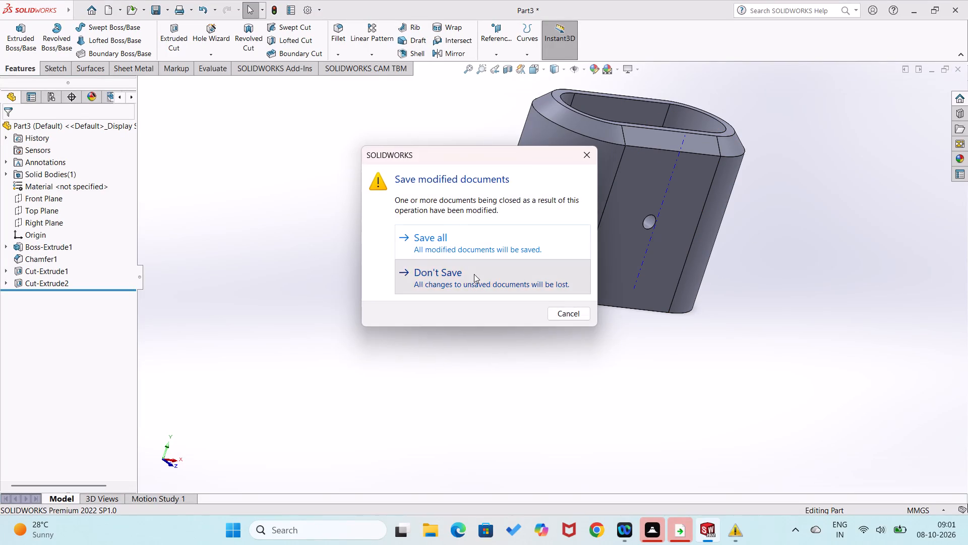
Create a new part and start a sketch on the Front Plane.
click(94, 12)
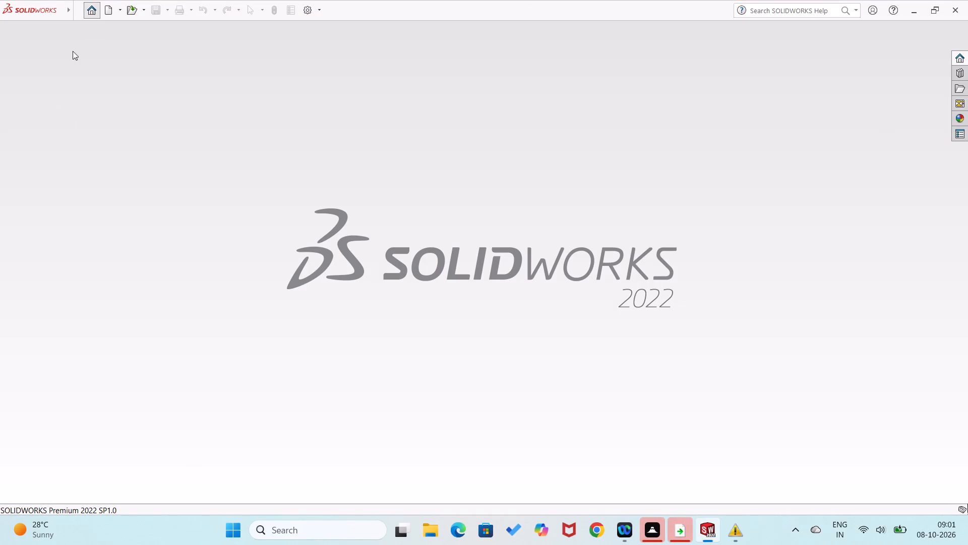
click(271, 142)
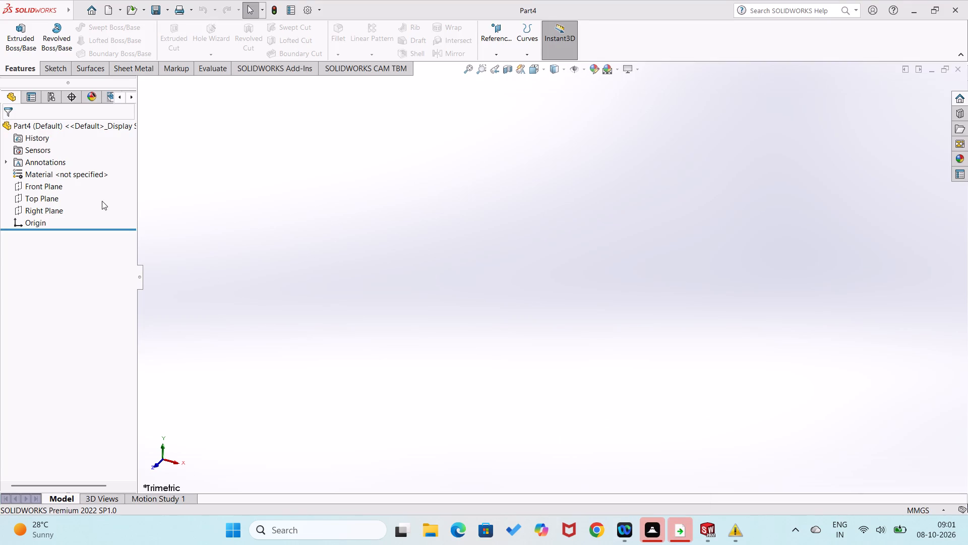
right_click(54, 192)
click(65, 177)
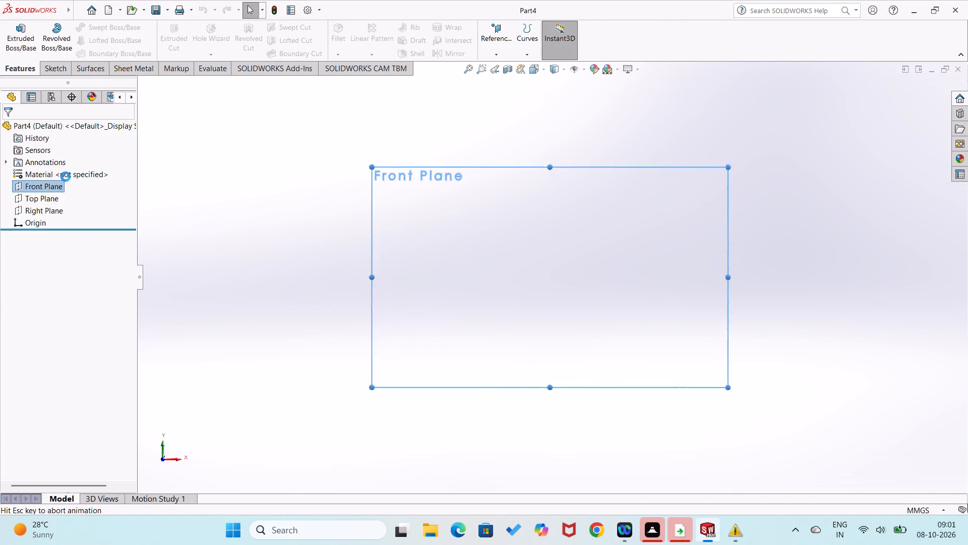
right_click(383, 283)
click(446, 219)
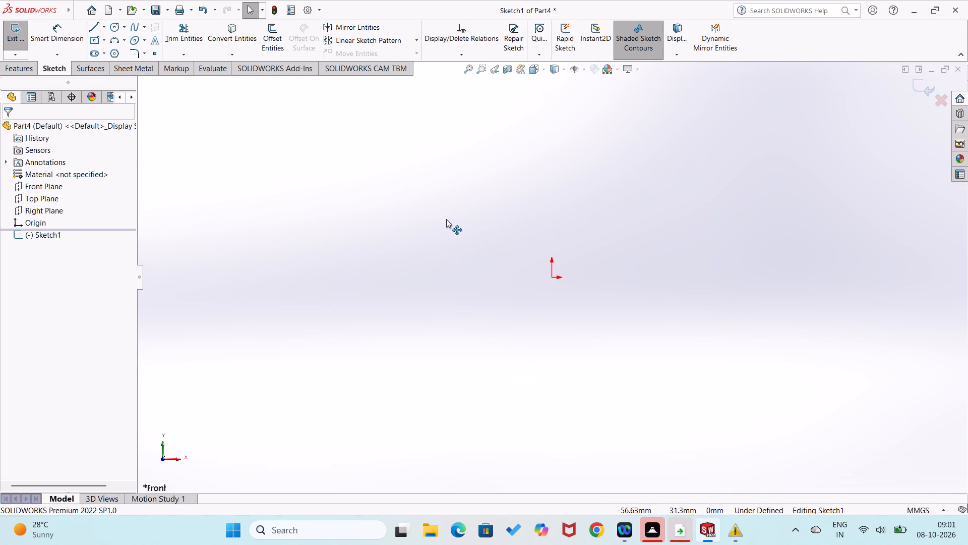
Draw an upright corner rectangle about 24 by 43 mm from the origin and dimension its height as 13 mm.
right_drag(446, 219, 425, 301)
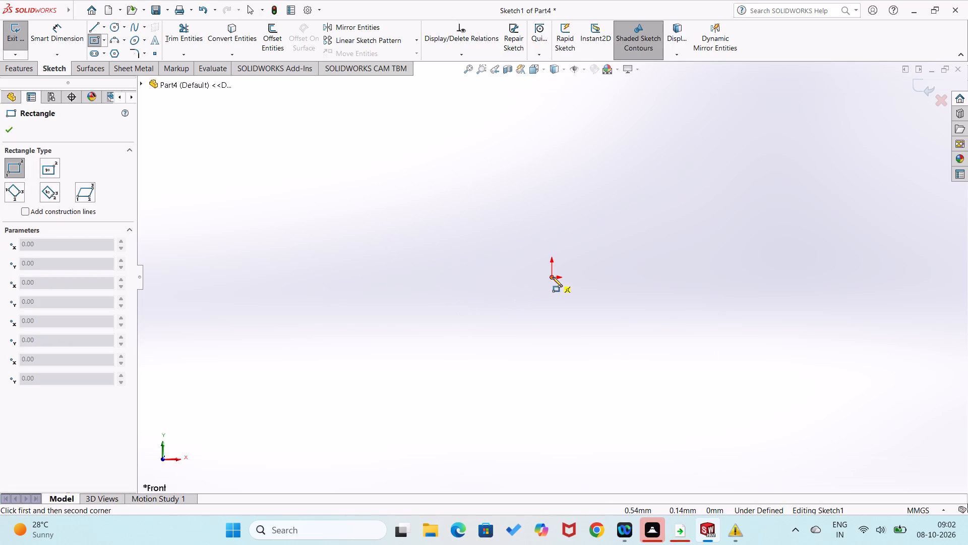
drag(553, 277, 557, 272)
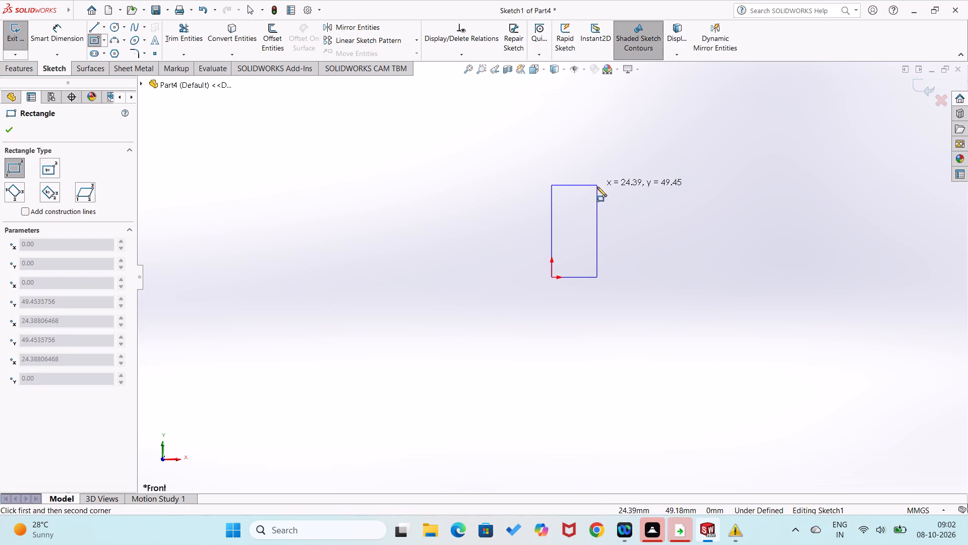
click(597, 196)
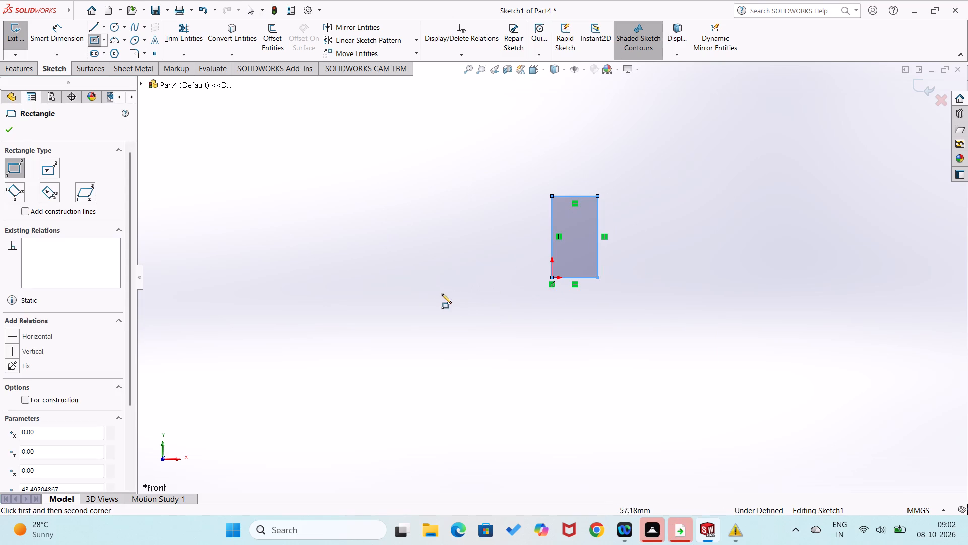
right_drag(442, 294, 432, 181)
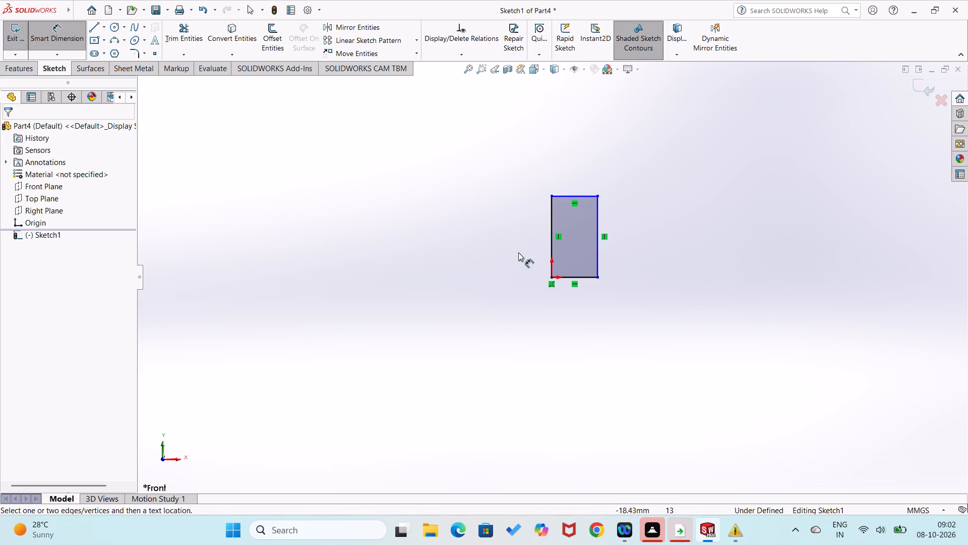
click(552, 242)
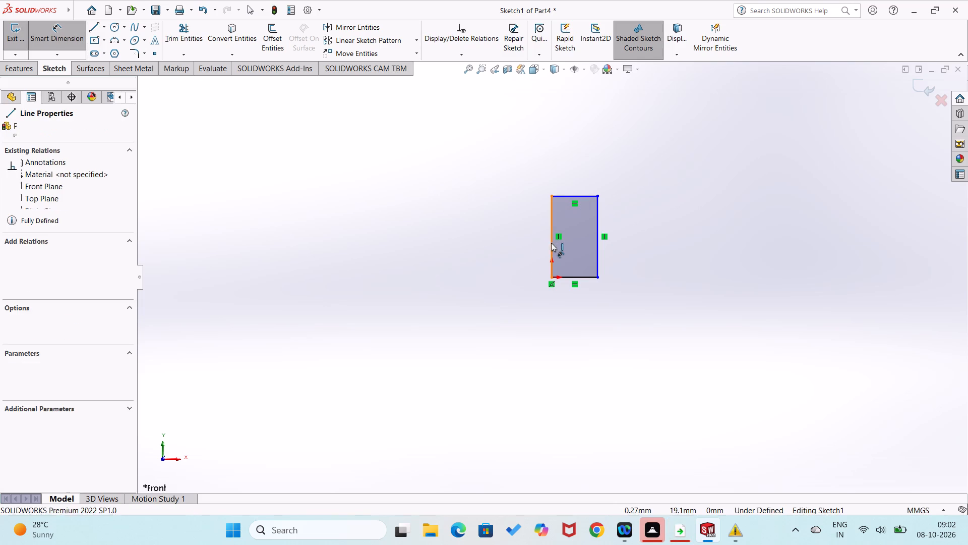
click(531, 248)
text(13)
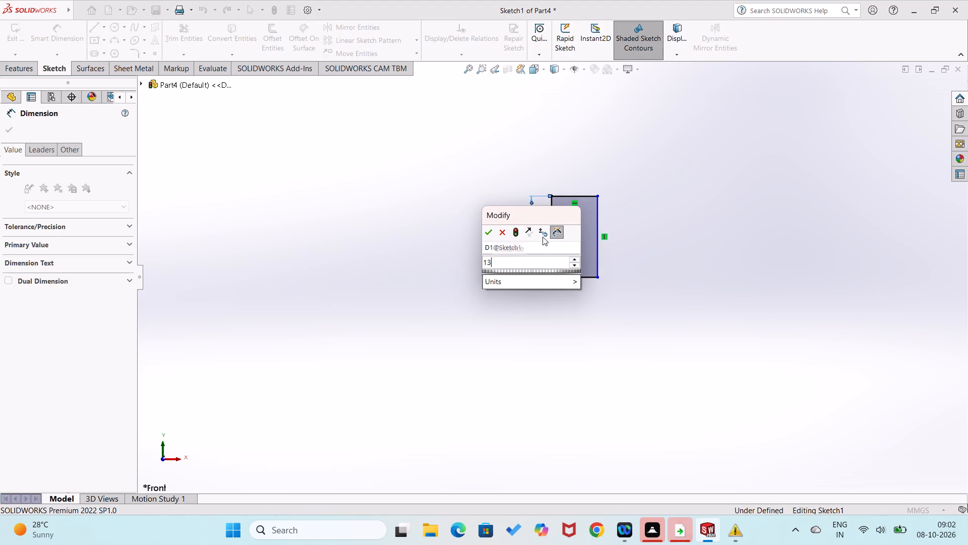
key(Return)
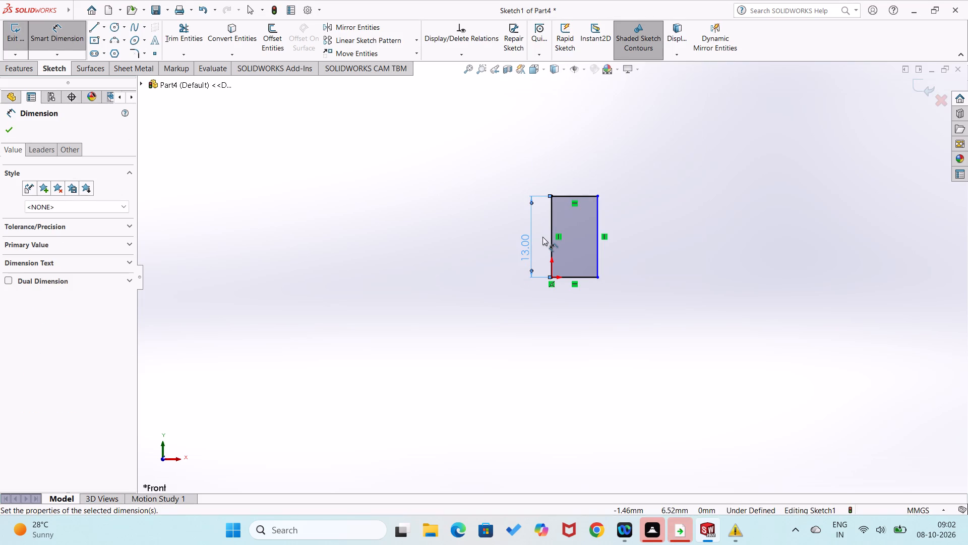
click(492, 269)
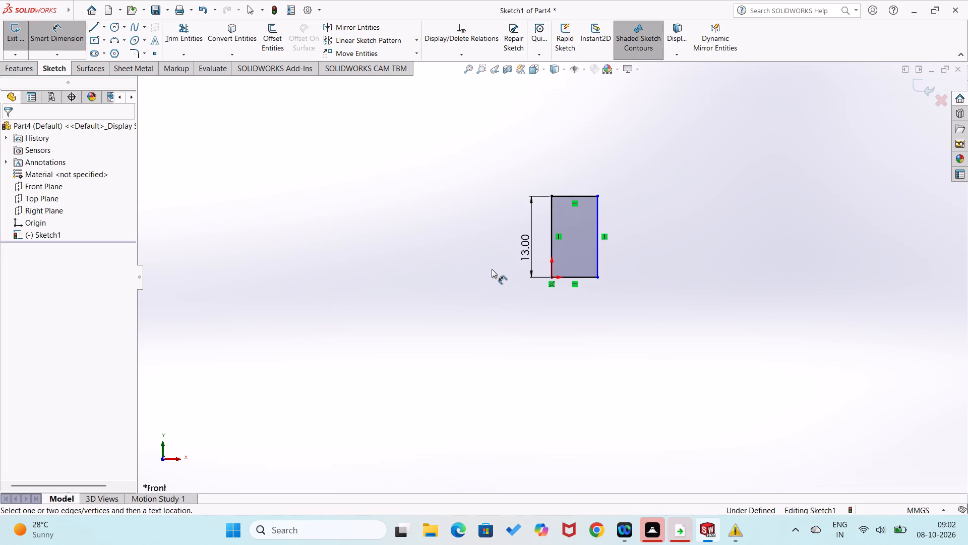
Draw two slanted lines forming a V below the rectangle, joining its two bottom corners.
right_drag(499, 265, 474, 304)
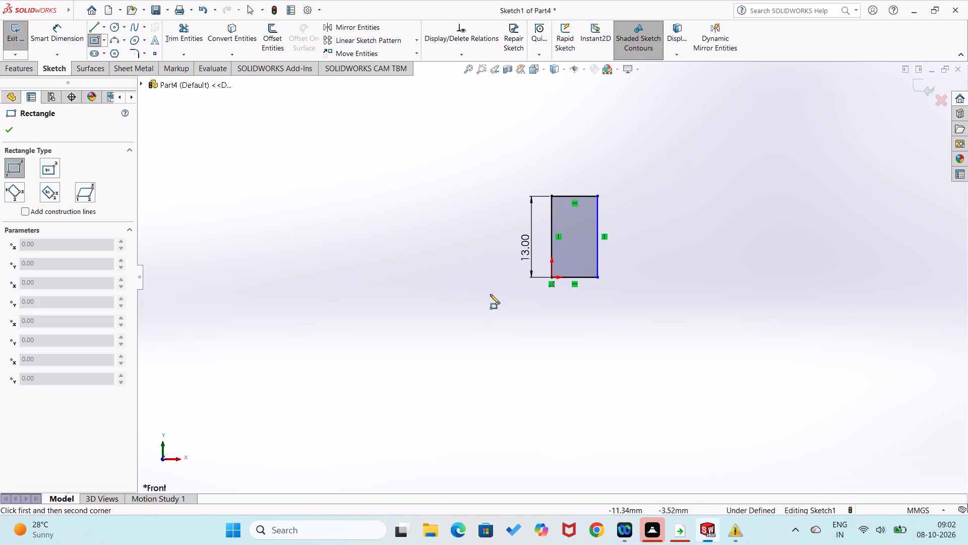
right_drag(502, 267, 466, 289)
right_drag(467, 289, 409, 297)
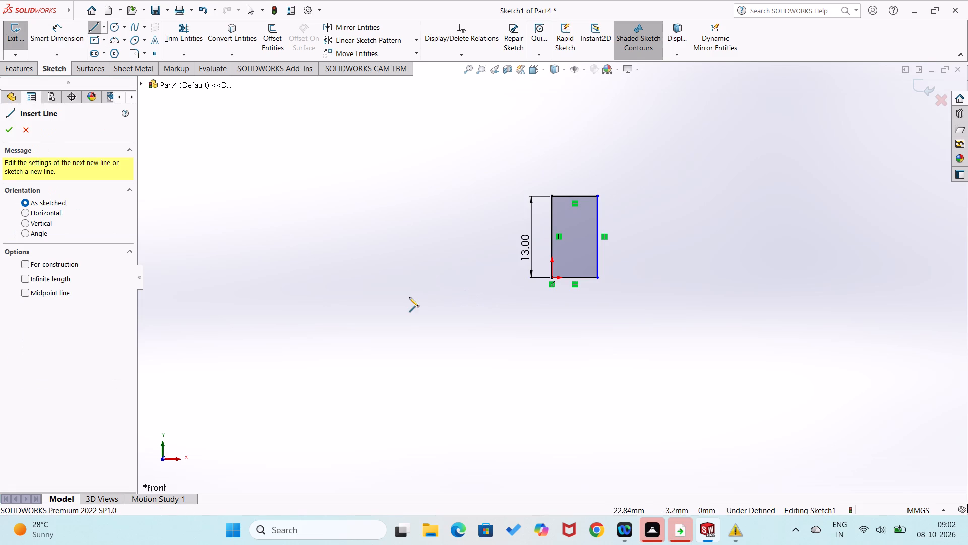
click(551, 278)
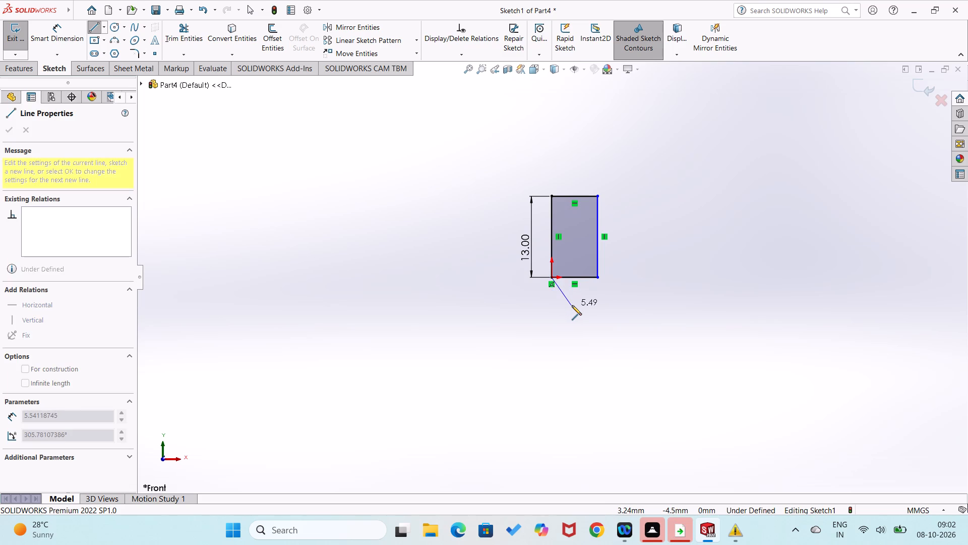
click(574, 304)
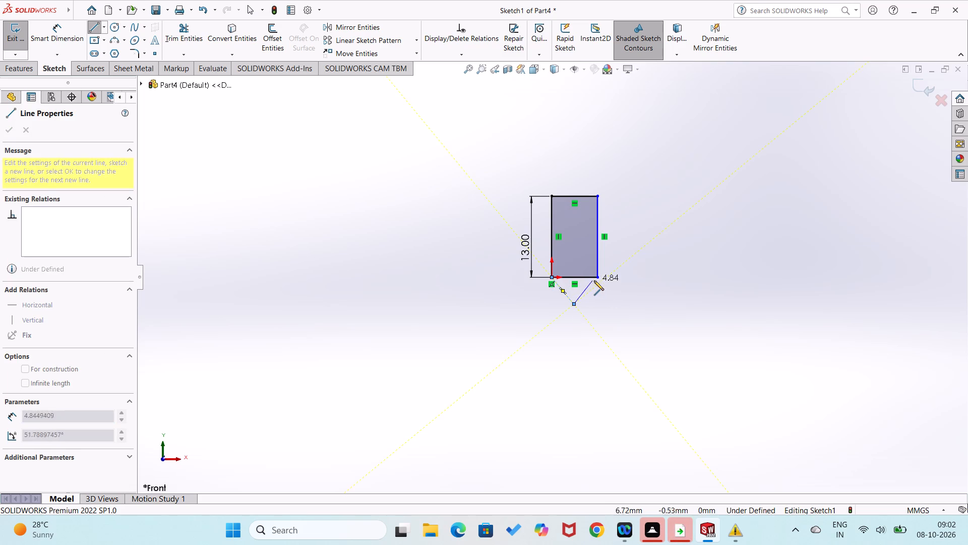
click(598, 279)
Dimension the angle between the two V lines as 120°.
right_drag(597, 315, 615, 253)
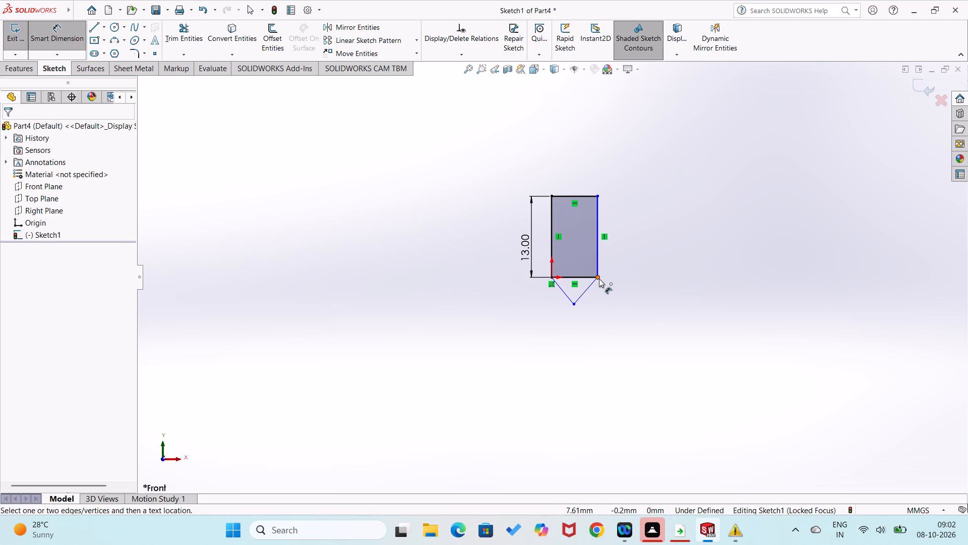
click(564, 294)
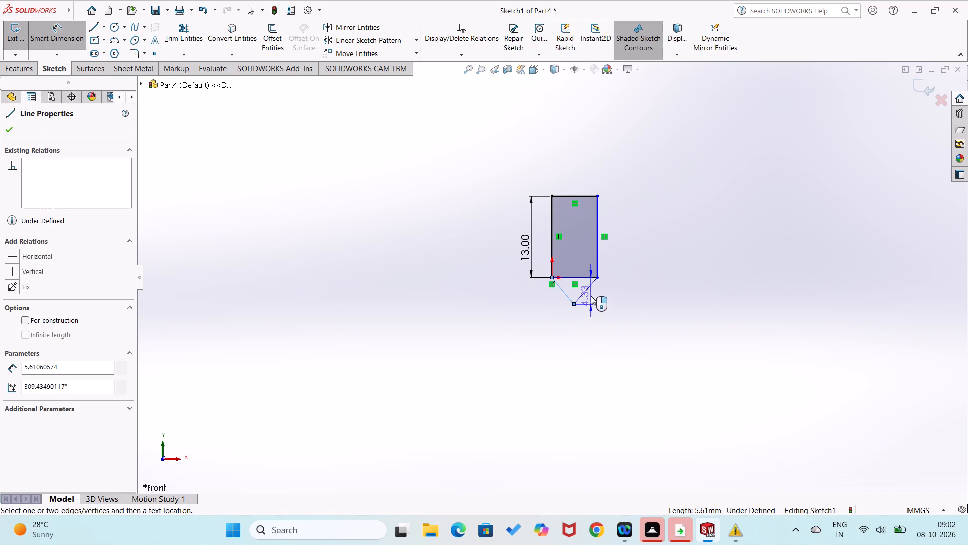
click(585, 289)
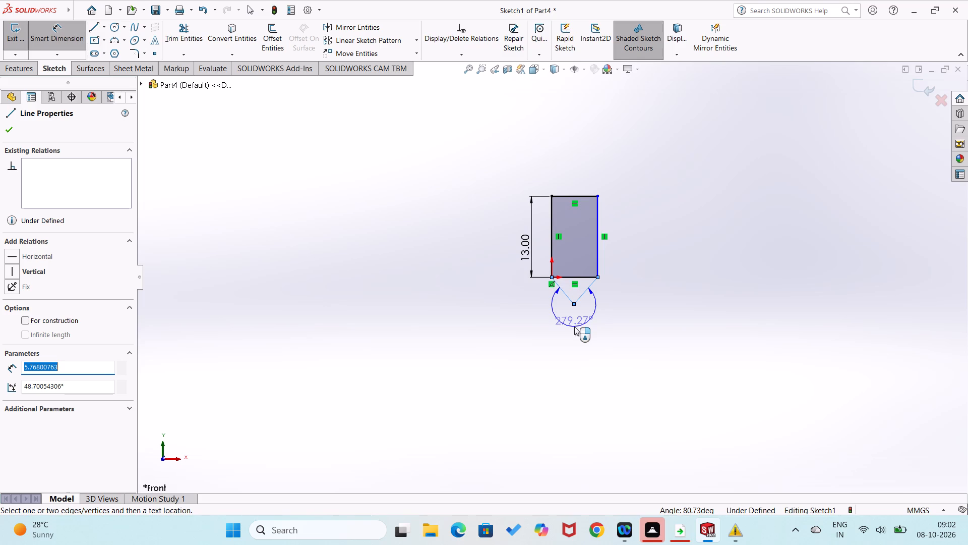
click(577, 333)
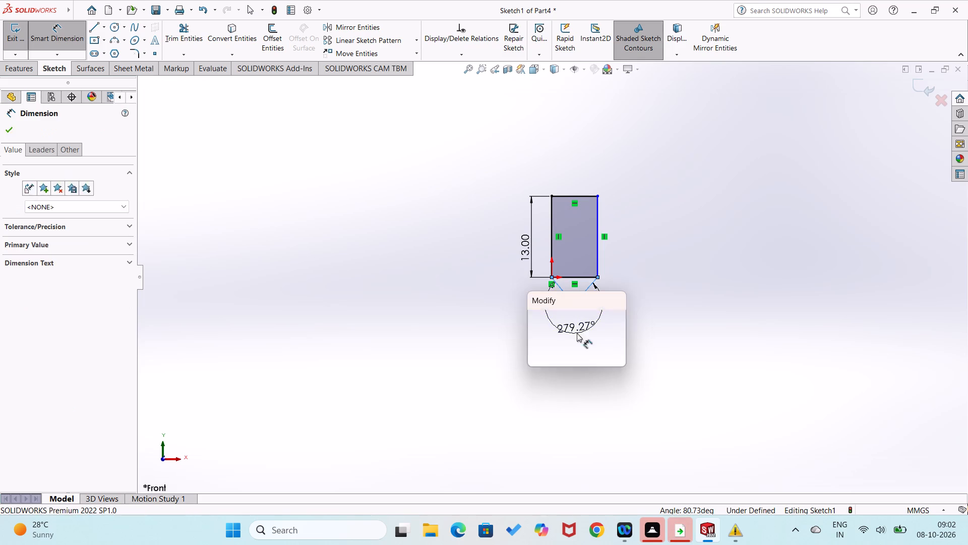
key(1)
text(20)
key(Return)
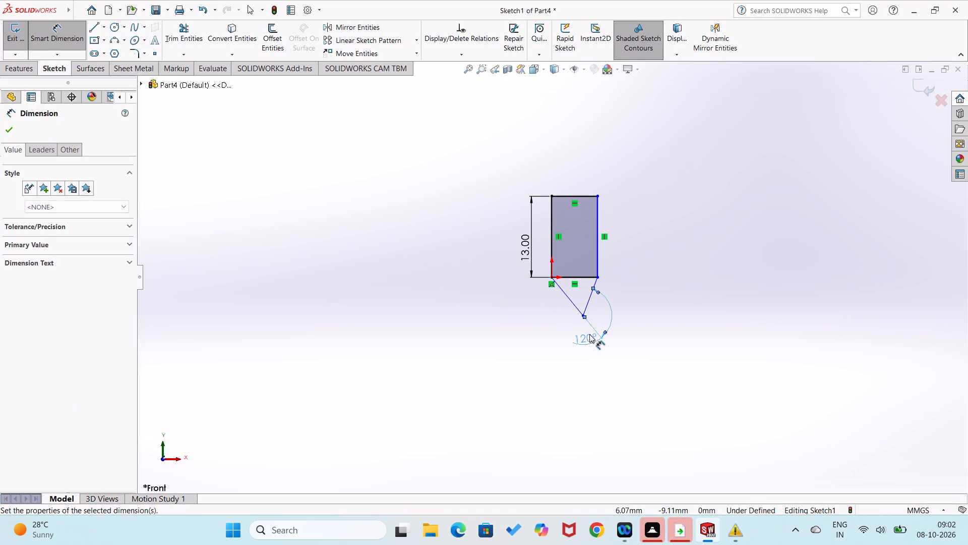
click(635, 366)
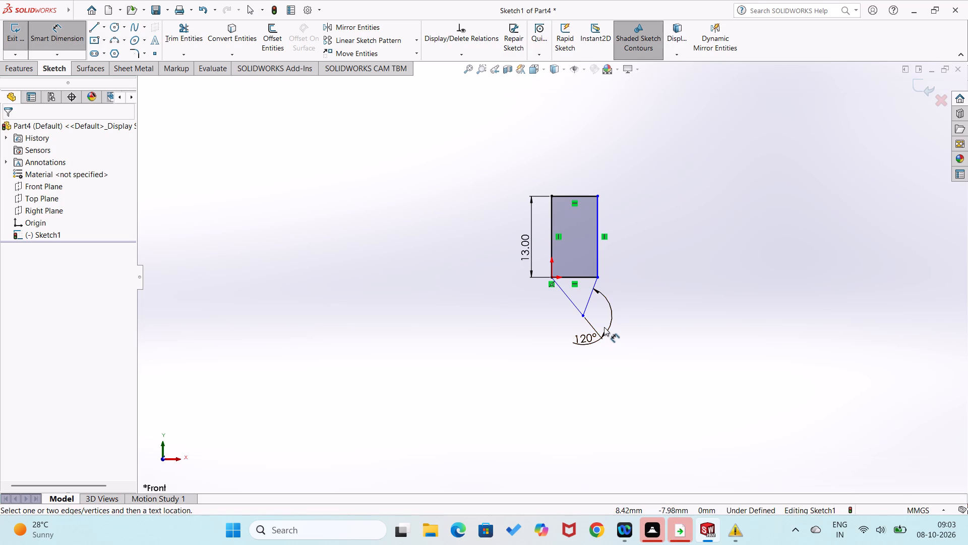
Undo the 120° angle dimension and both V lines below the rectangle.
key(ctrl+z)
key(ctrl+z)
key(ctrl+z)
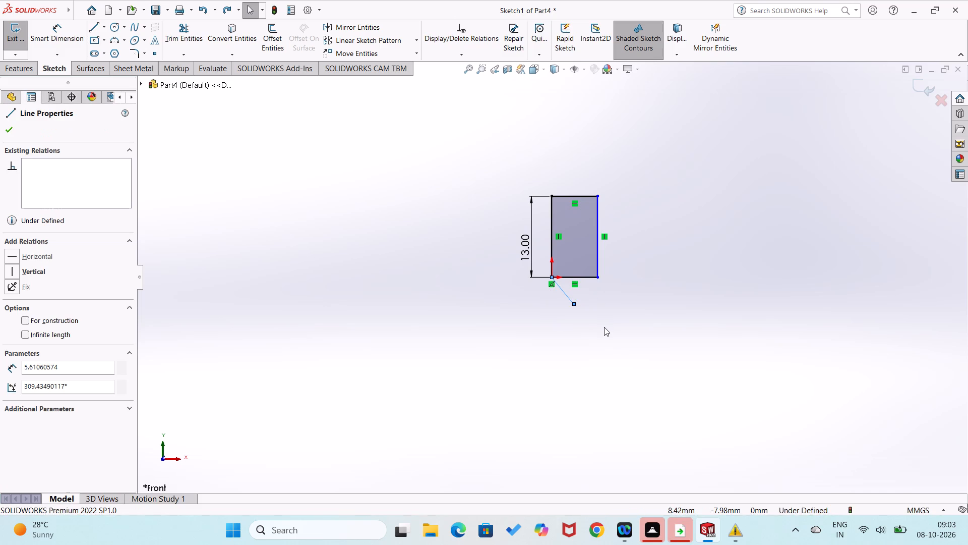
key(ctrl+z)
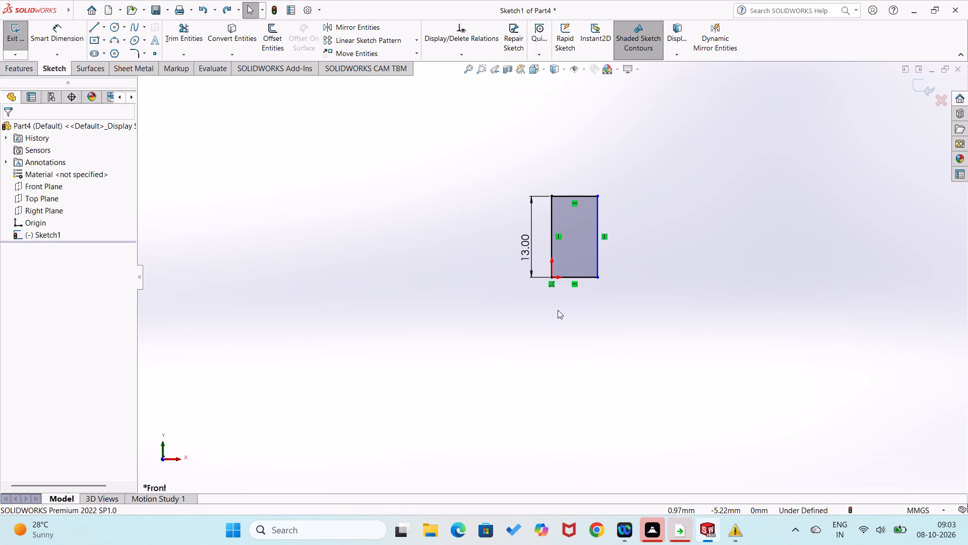
Draw a flared head outline on the rectangle's top corners, with slanted sides about 7.6 and 7.7 mm long and a rectangular notch in its top edge.
right_drag(543, 321, 399, 320)
click(552, 194)
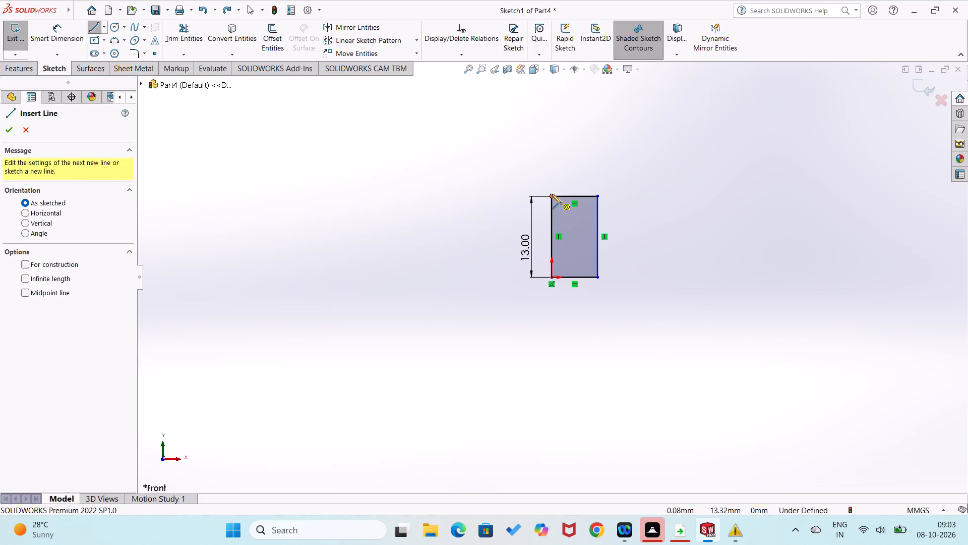
click(513, 169)
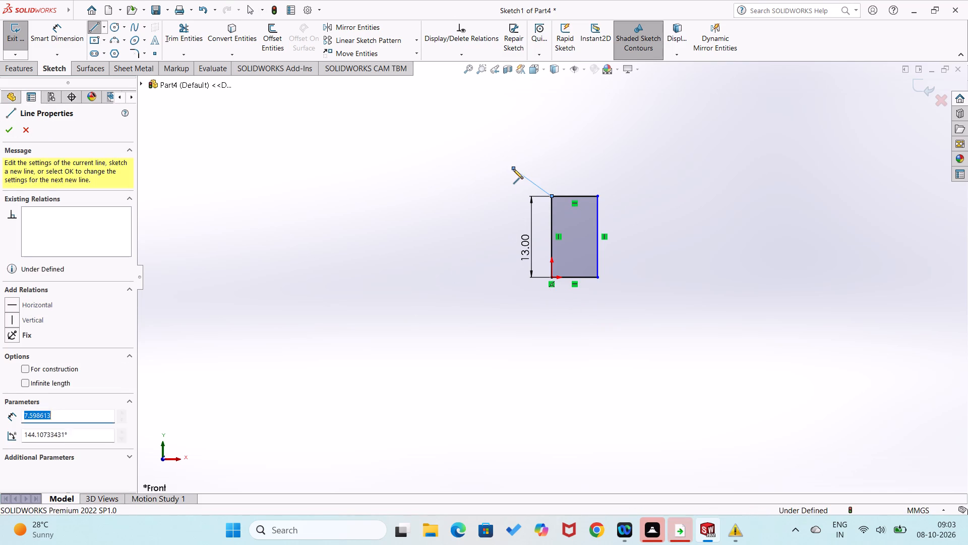
click(555, 169)
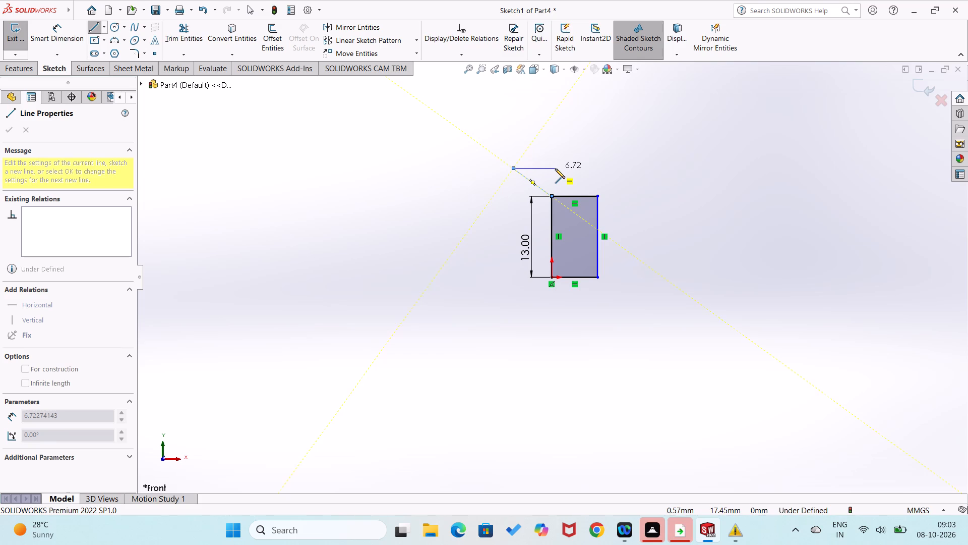
click(557, 175)
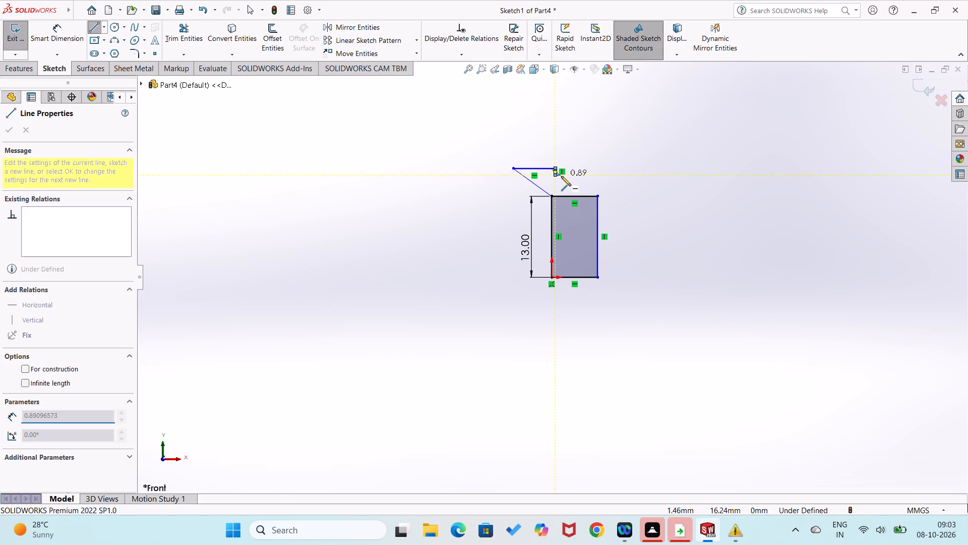
click(580, 178)
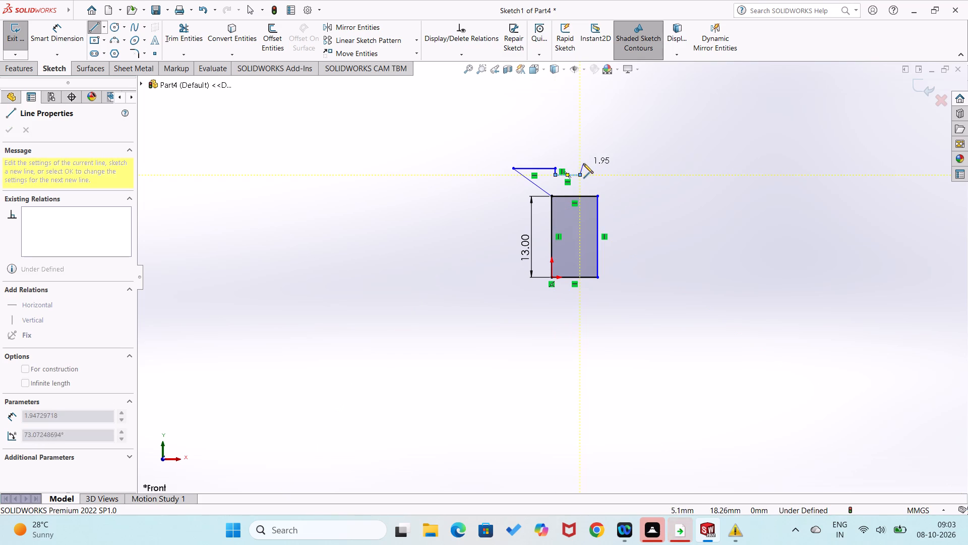
click(581, 166)
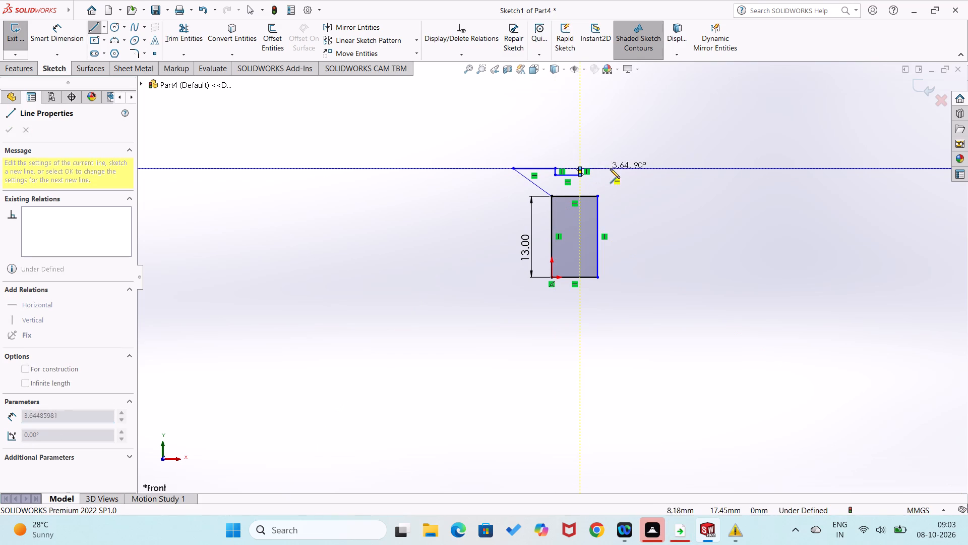
click(637, 170)
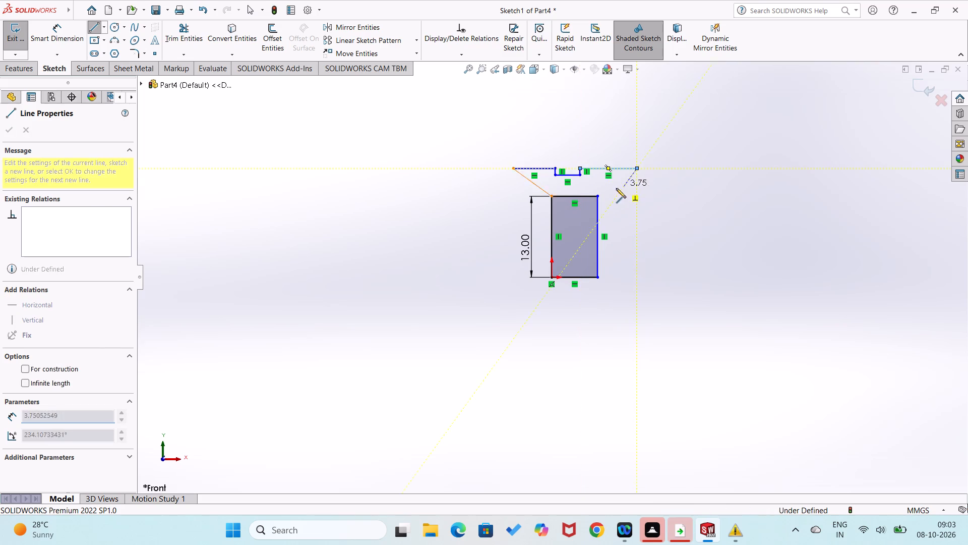
click(599, 195)
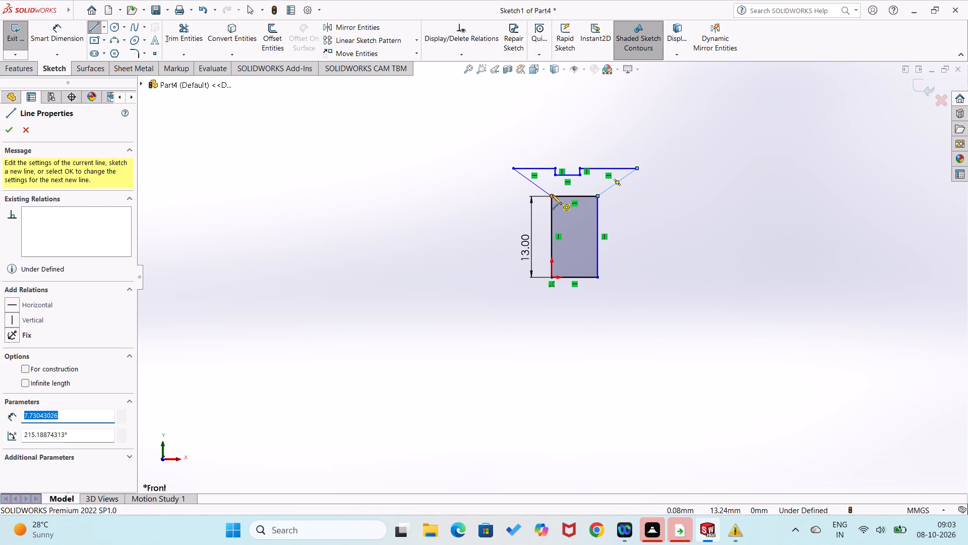
click(552, 195)
Dimension the angle between the head's left slanted side and the rectangle's left edge as 45°.
right_drag(635, 251, 650, 168)
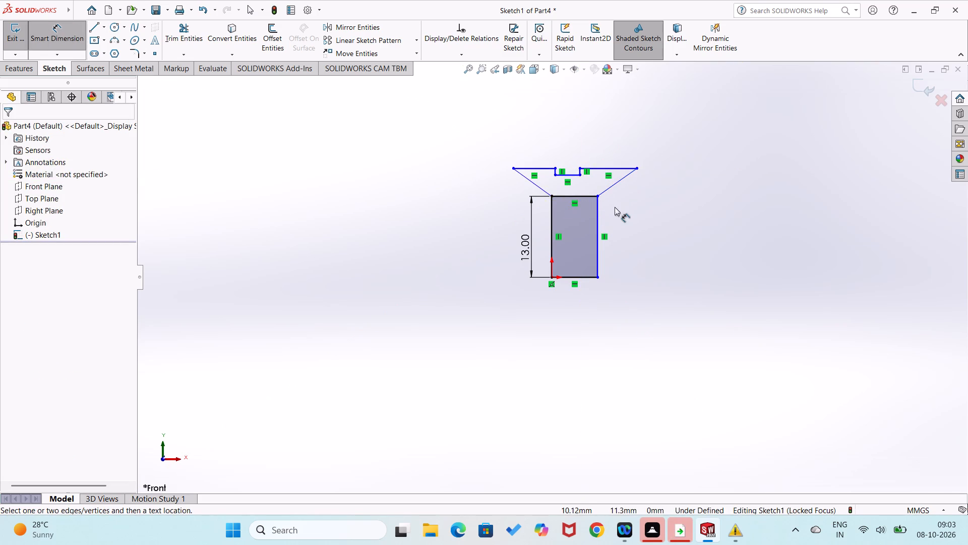
scroll(614, 207, down, 3)
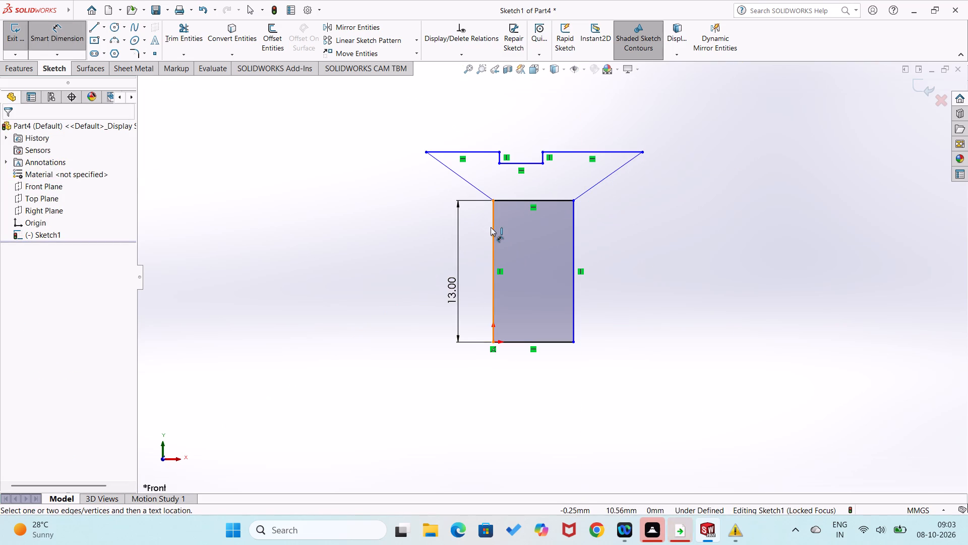
click(492, 228)
click(466, 178)
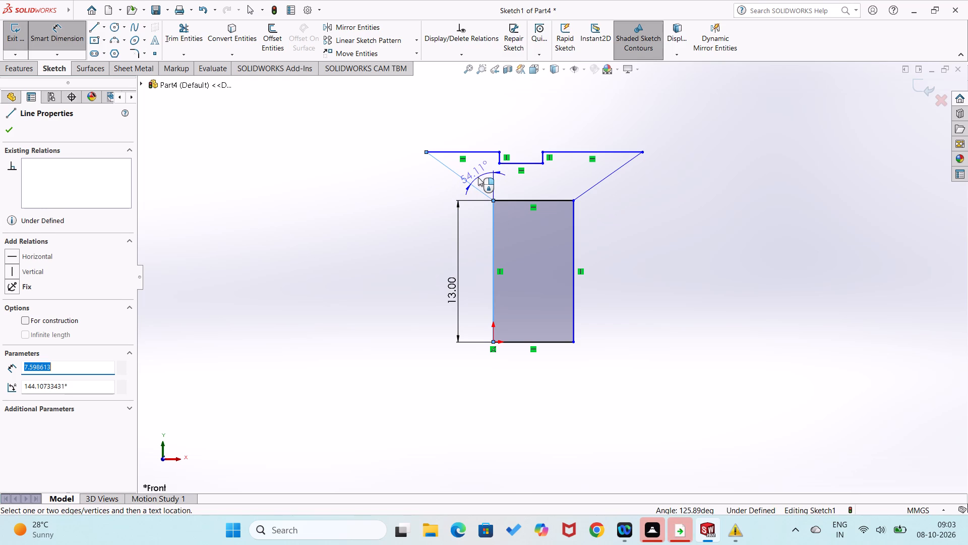
click(478, 177)
text(45)
key(Return)
click(408, 238)
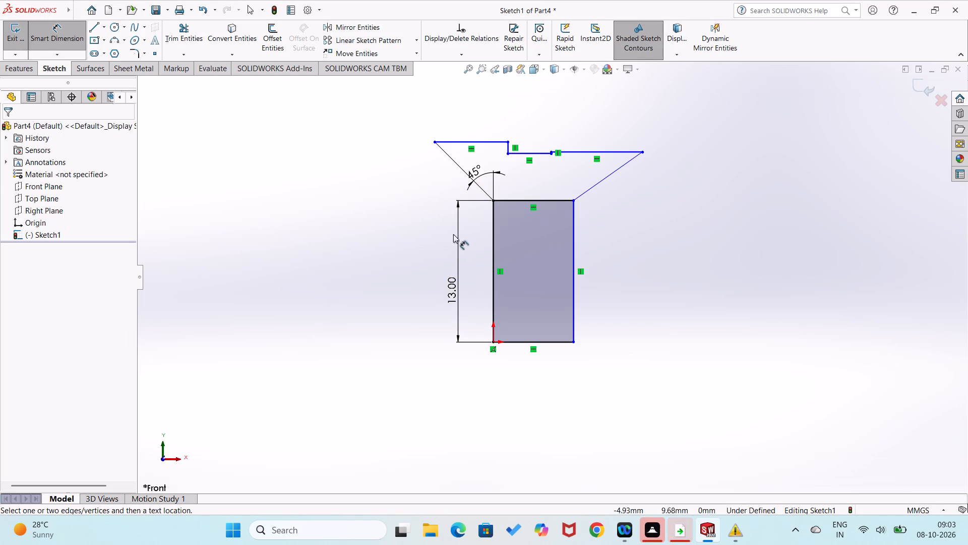
Dimension the angle between the head's right slanted side and the rectangle's right edge as 45°.
click(587, 193)
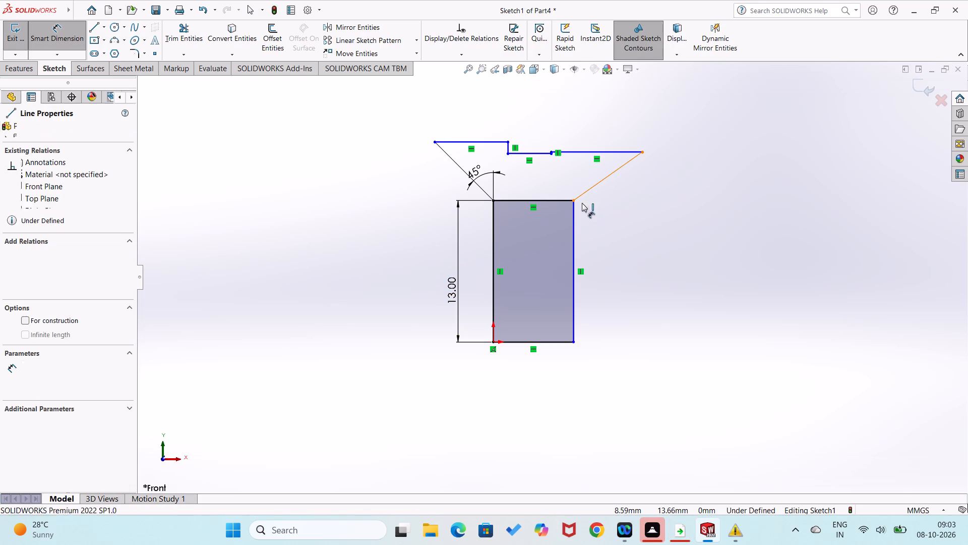
click(573, 219)
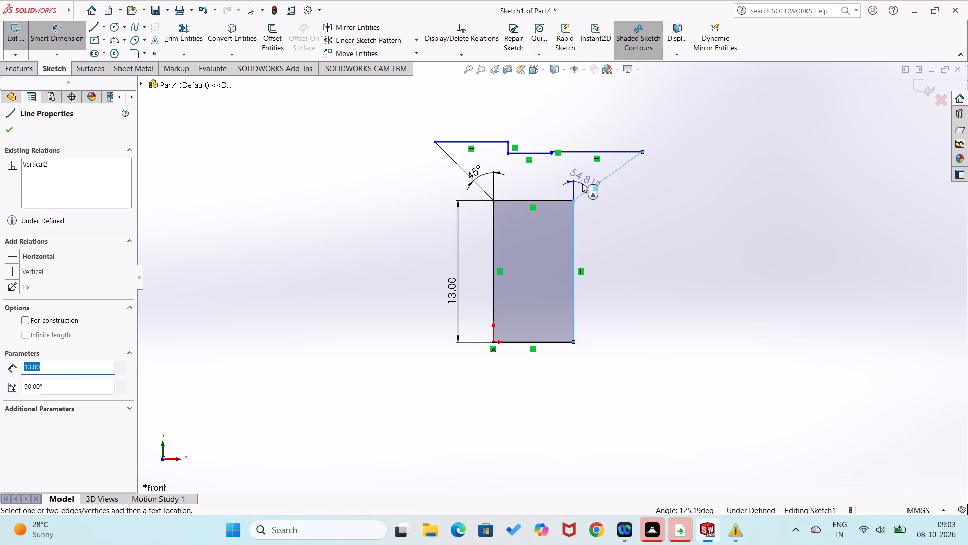
click(582, 183)
text(45)
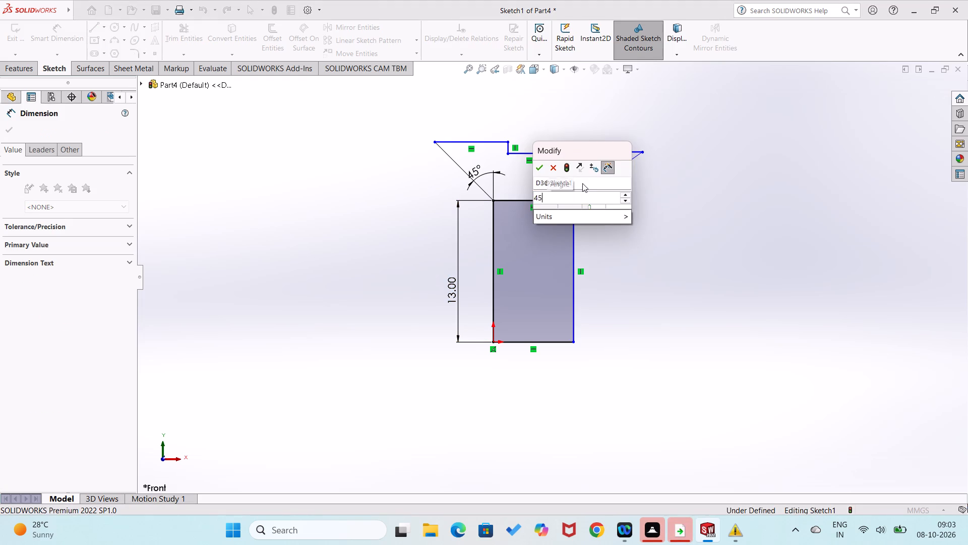
key(Return)
click(618, 233)
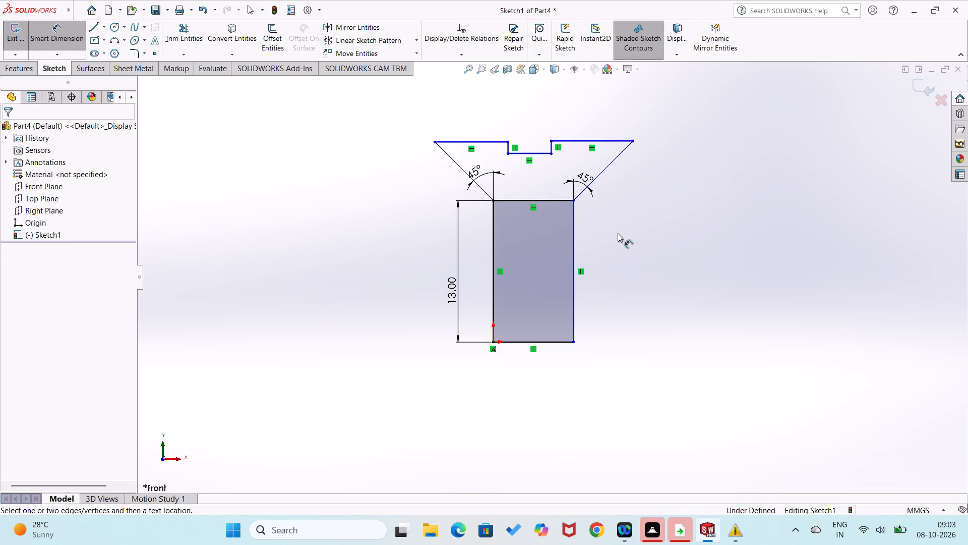
key(Escape)
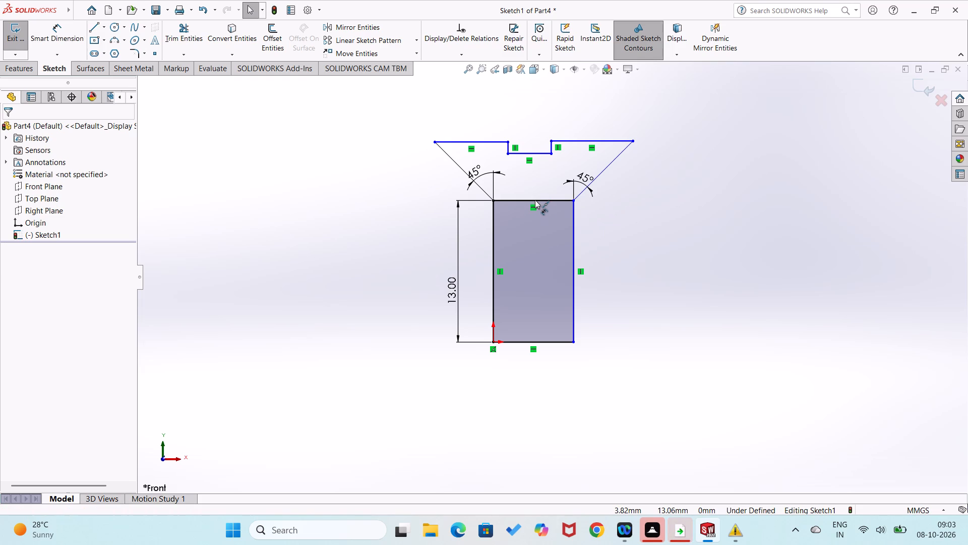
key(Escape)
Add a vertical relation between the midpoints of the rectangle's top edge and the notch's bottom line.
click(532, 200)
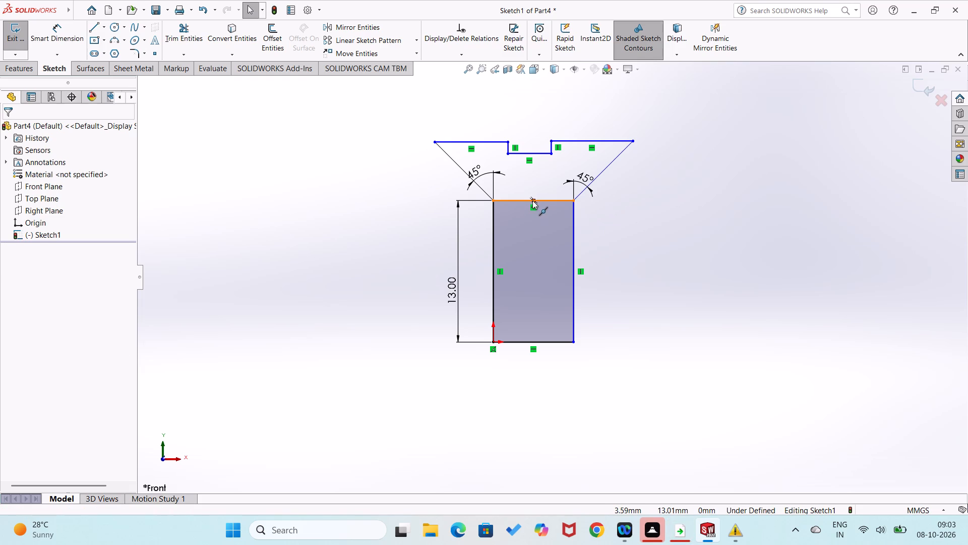
ctrl+click(529, 153)
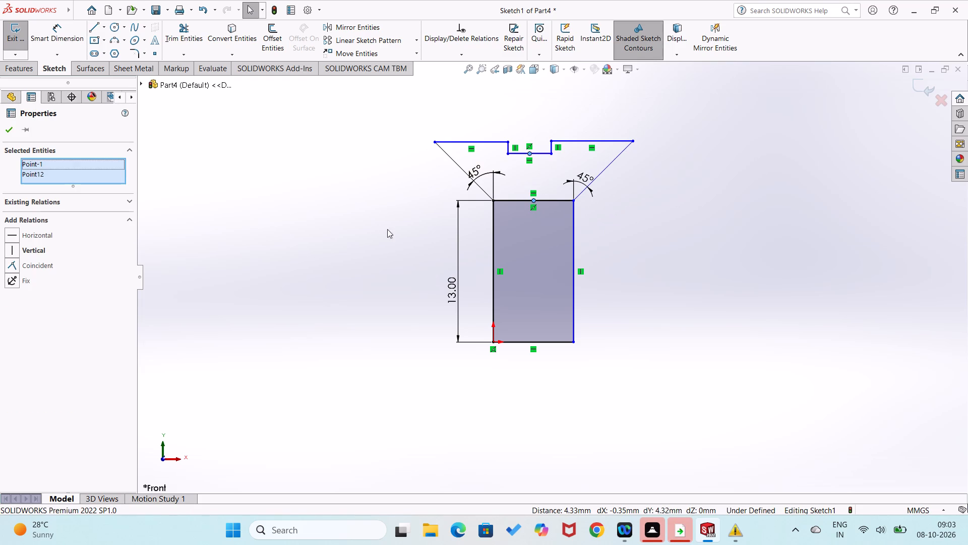
click(10, 252)
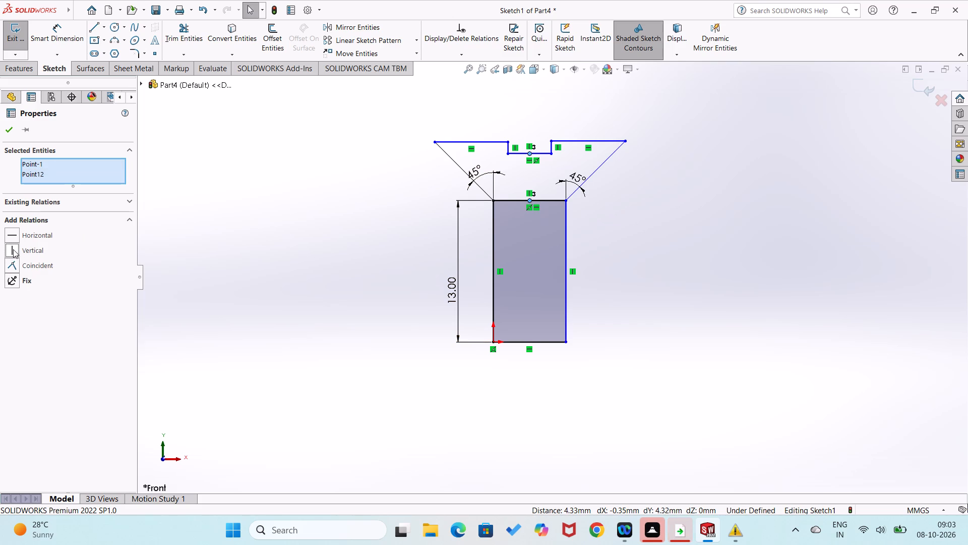
click(0, 133)
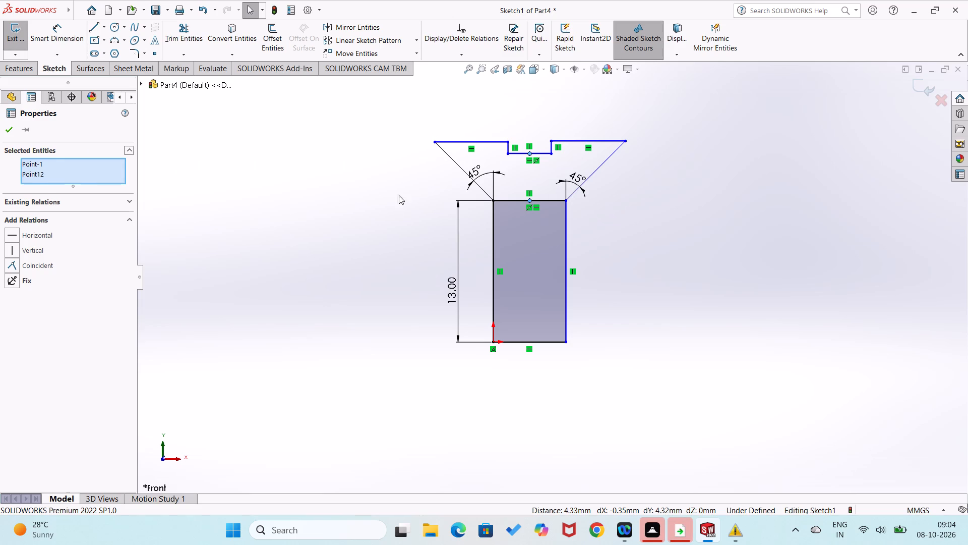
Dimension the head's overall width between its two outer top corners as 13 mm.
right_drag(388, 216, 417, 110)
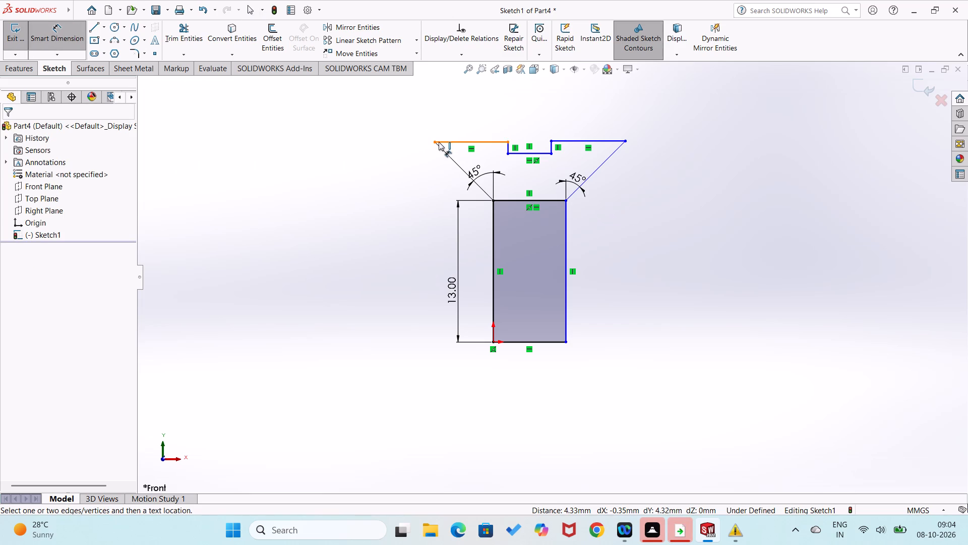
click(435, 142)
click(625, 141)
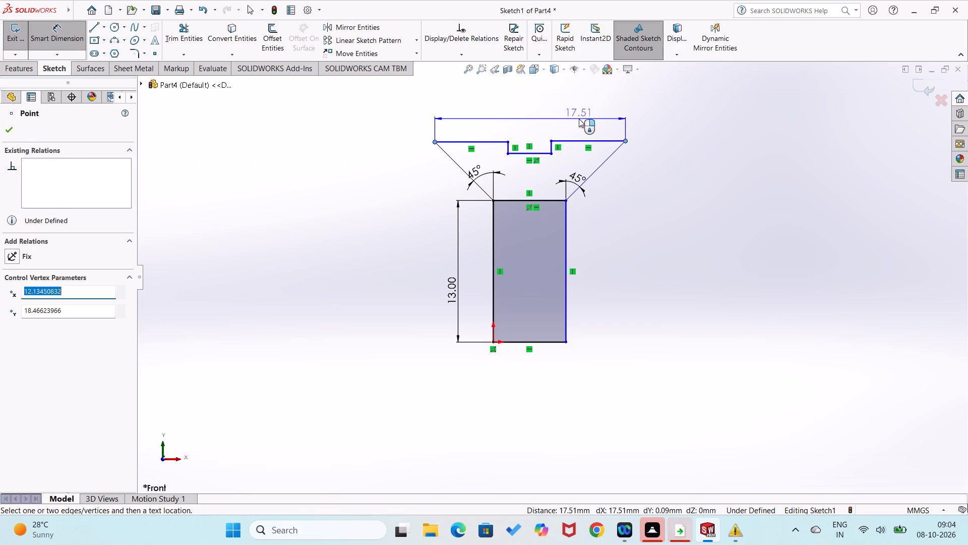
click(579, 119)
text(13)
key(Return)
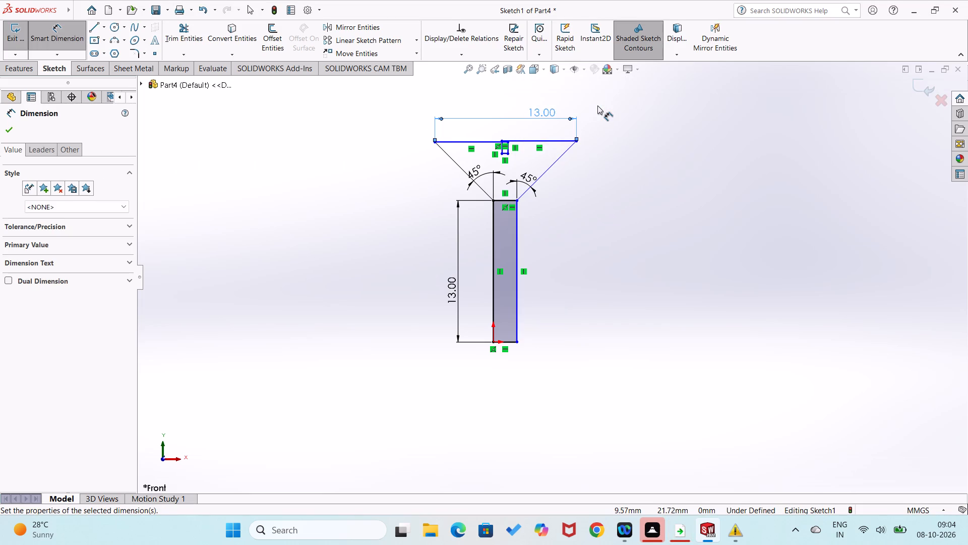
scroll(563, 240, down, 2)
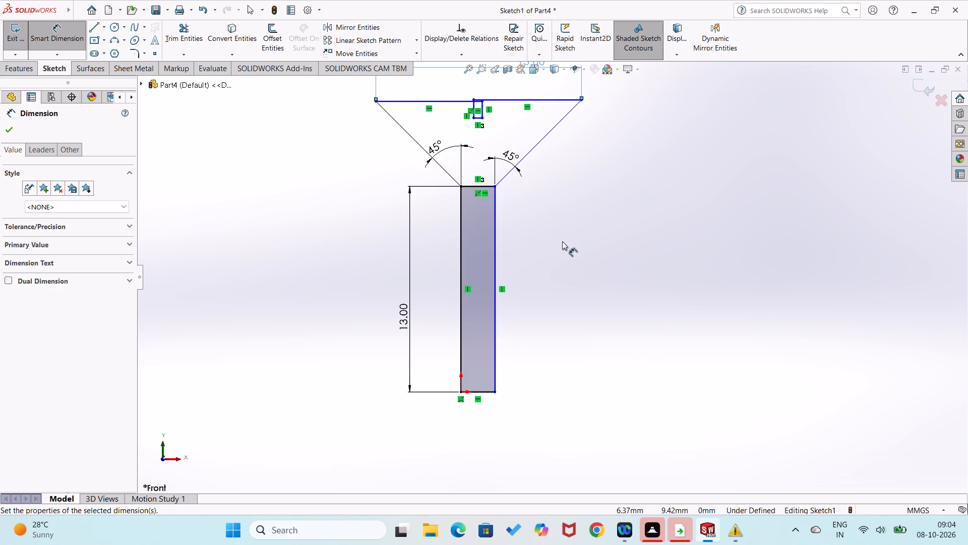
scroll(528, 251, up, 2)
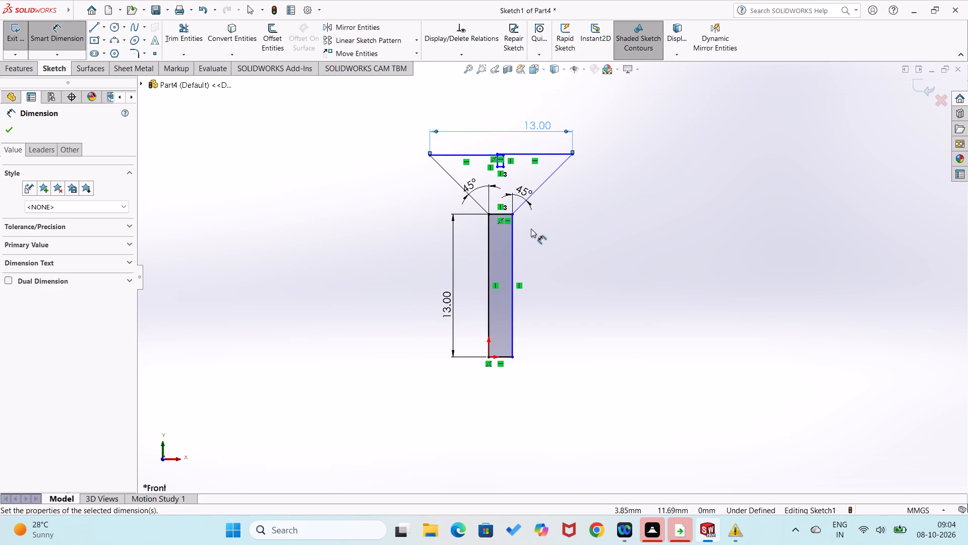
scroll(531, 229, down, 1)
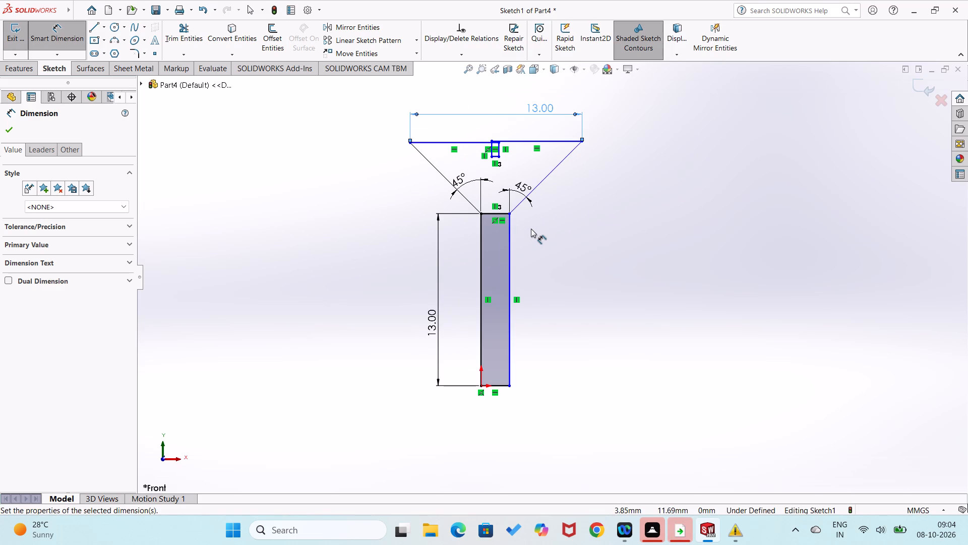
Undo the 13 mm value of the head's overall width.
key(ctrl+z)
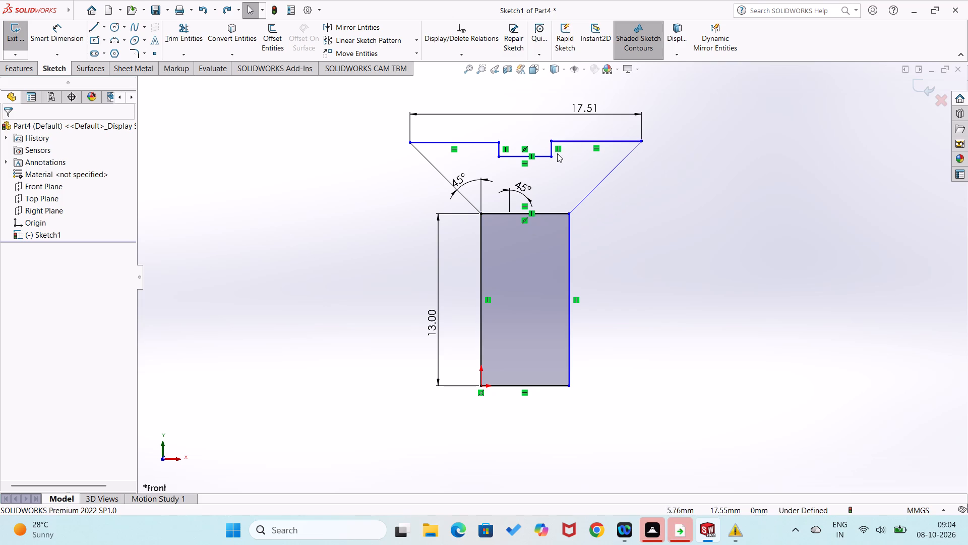
Dimension the notch's right vertical side as 1 mm.
right_drag(642, 258, 638, 161)
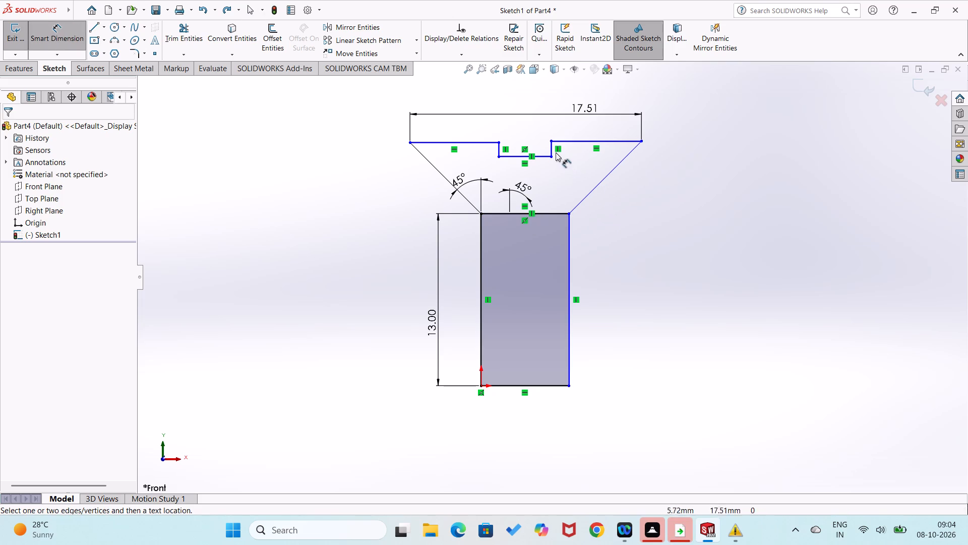
click(552, 148)
click(676, 158)
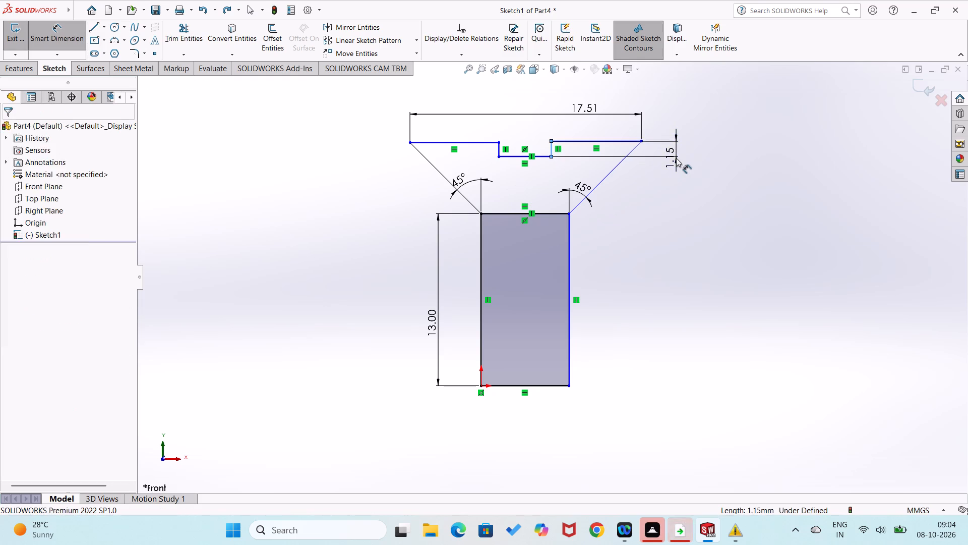
key(1)
key(Return)
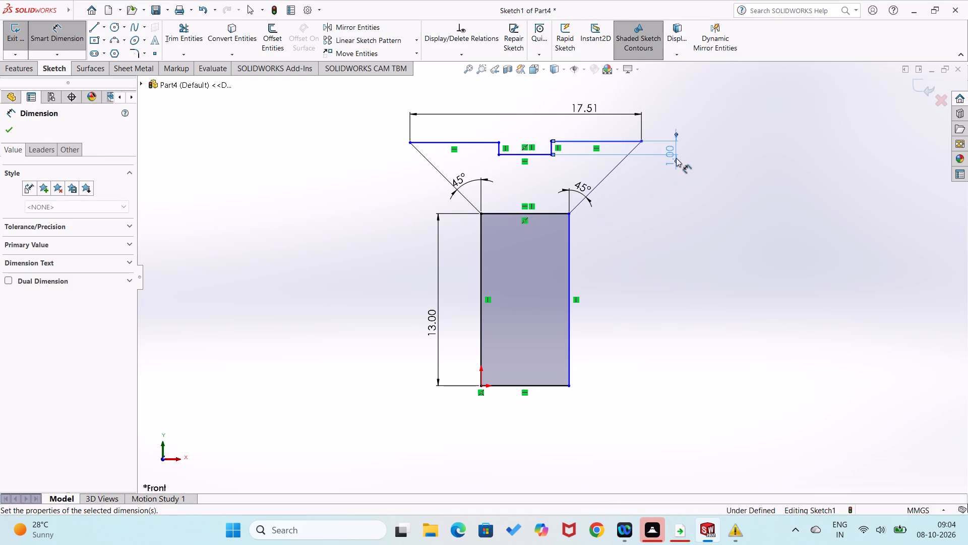
Dimension the notch's left vertical side as 1 mm.
click(501, 149)
click(374, 158)
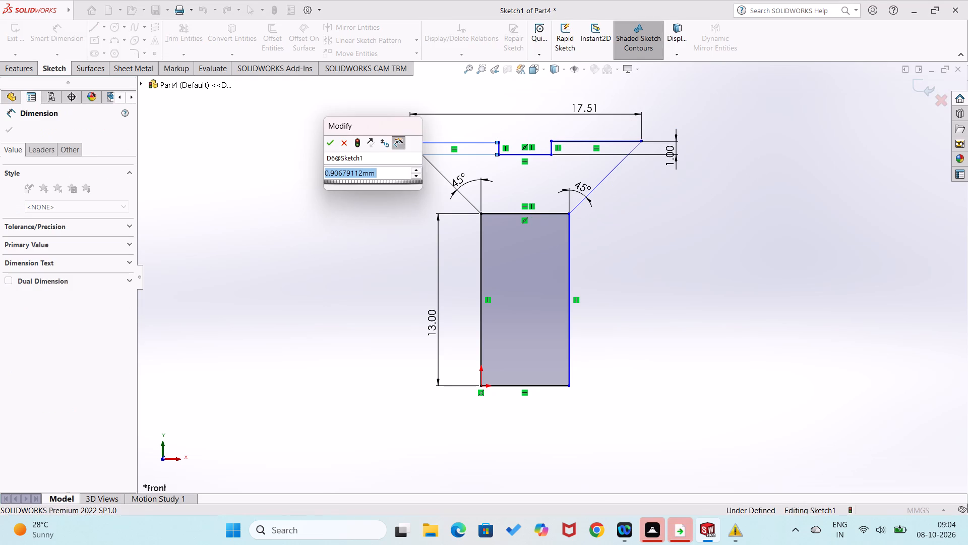
text(41)
key(BackSpace)
key(BackSpace)
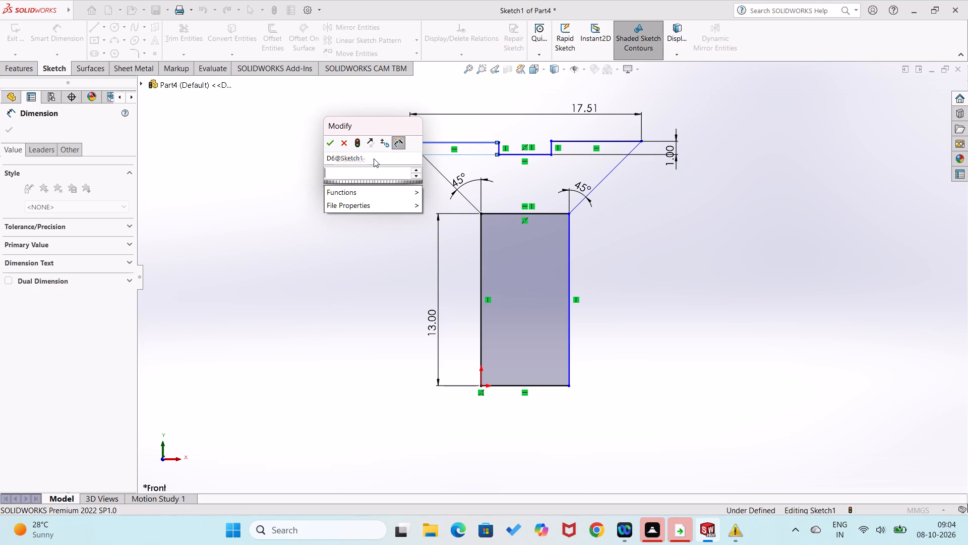
key(1)
key(Return)
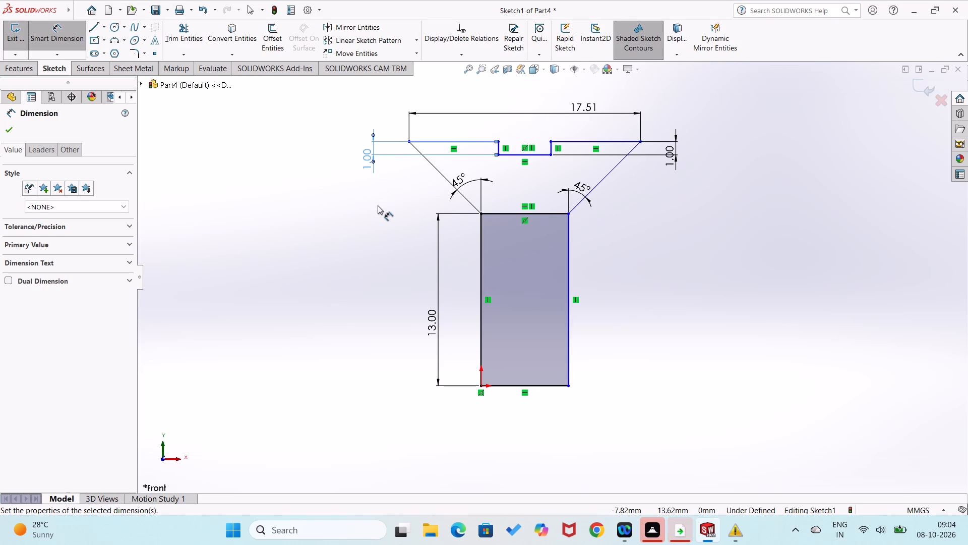
click(378, 205)
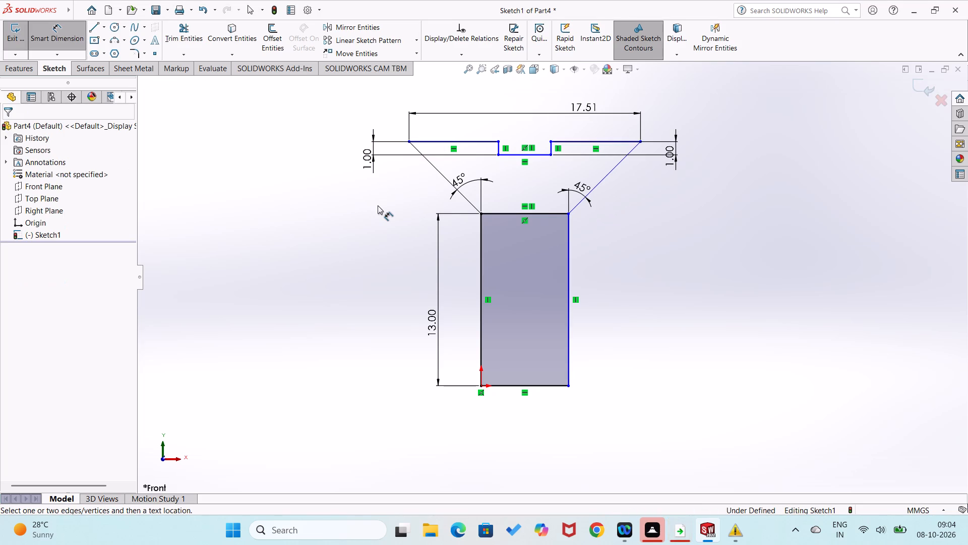
Dimension the width of the notch's bottom line as 2 mm.
click(518, 153)
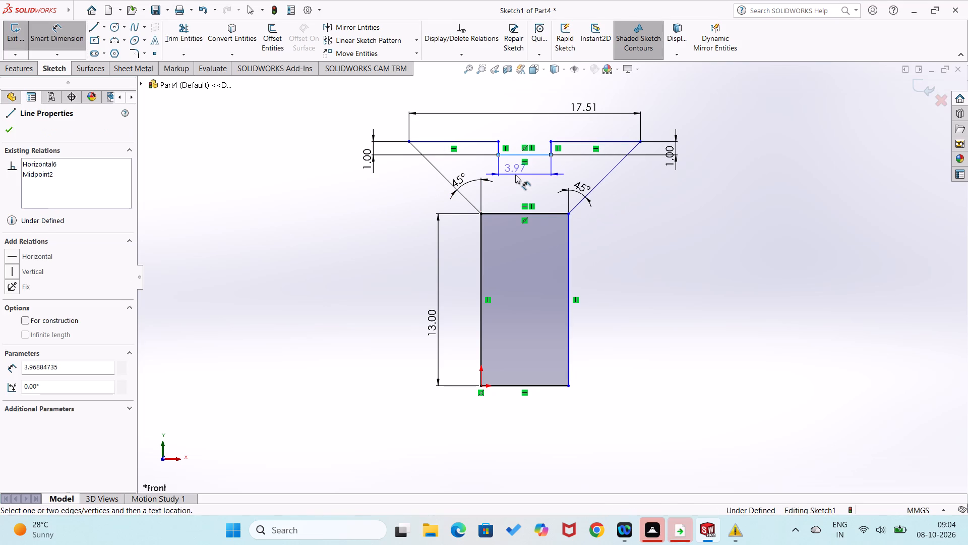
click(515, 175)
key(2)
key(Return)
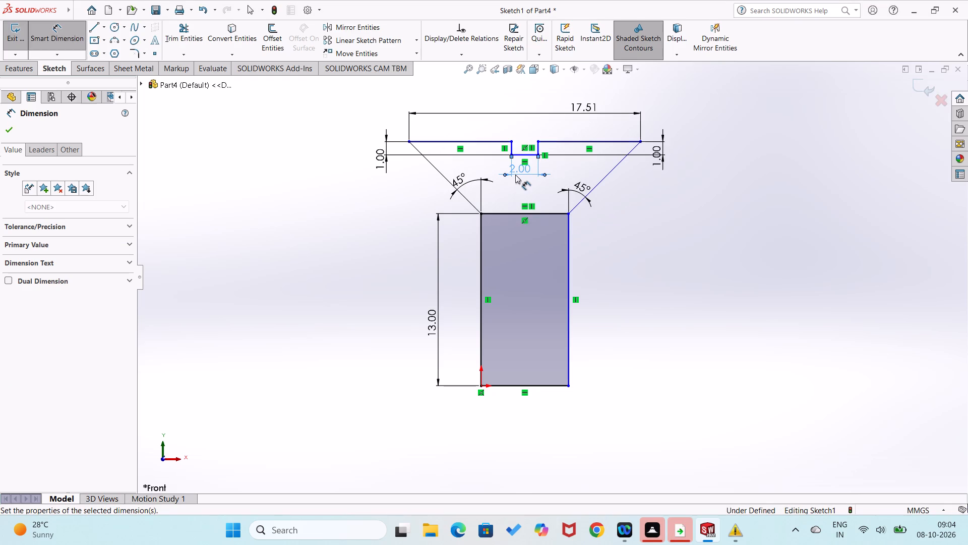
click(634, 232)
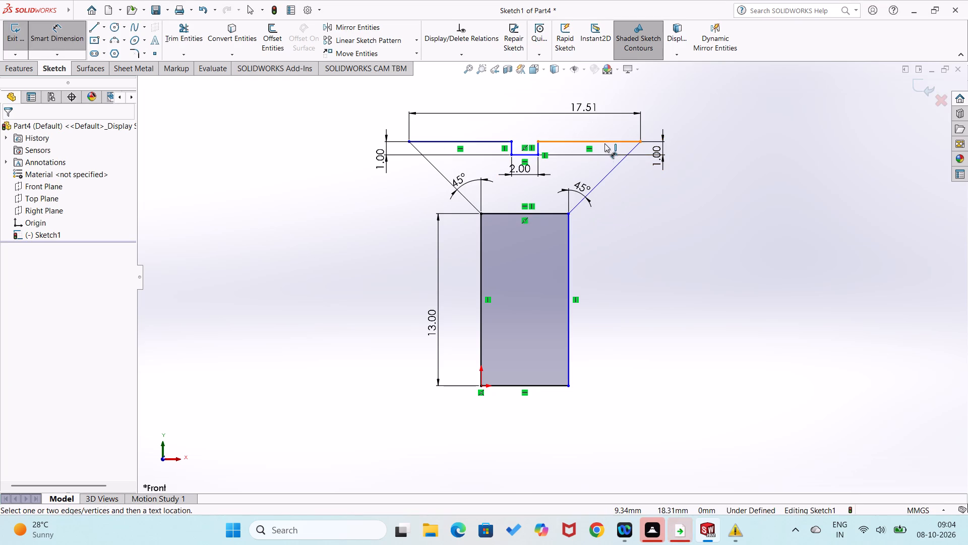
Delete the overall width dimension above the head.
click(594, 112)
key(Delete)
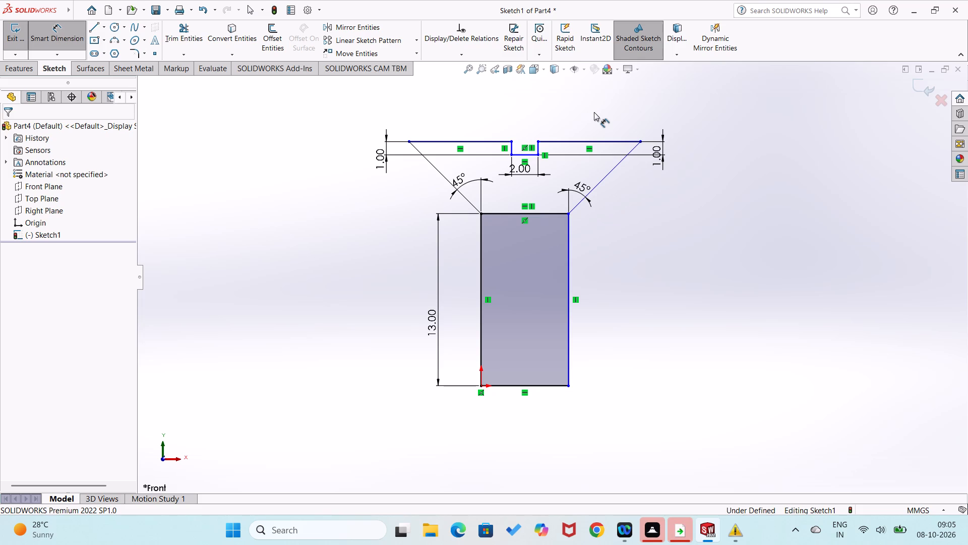
Dimension the head's top line to the right of the notch as 6.5 mm.
click(618, 140)
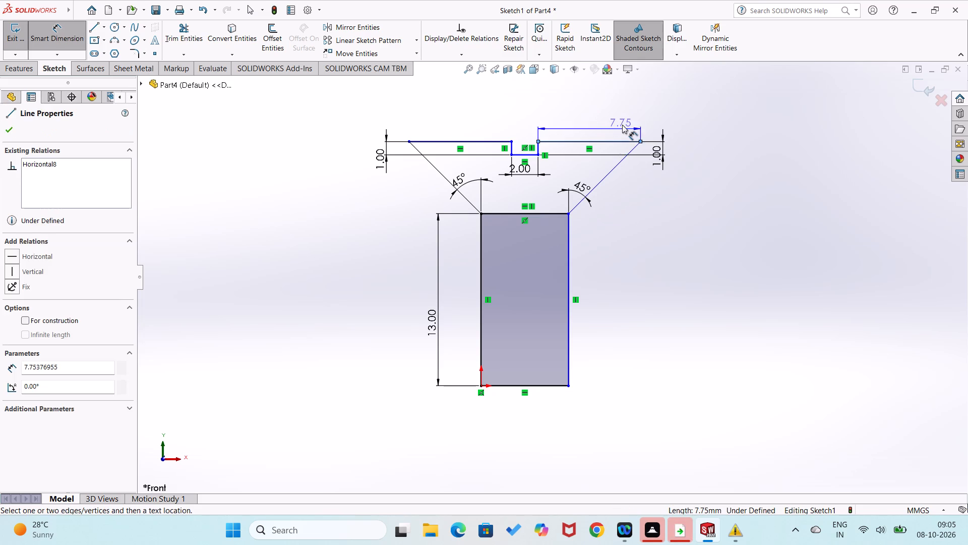
click(623, 124)
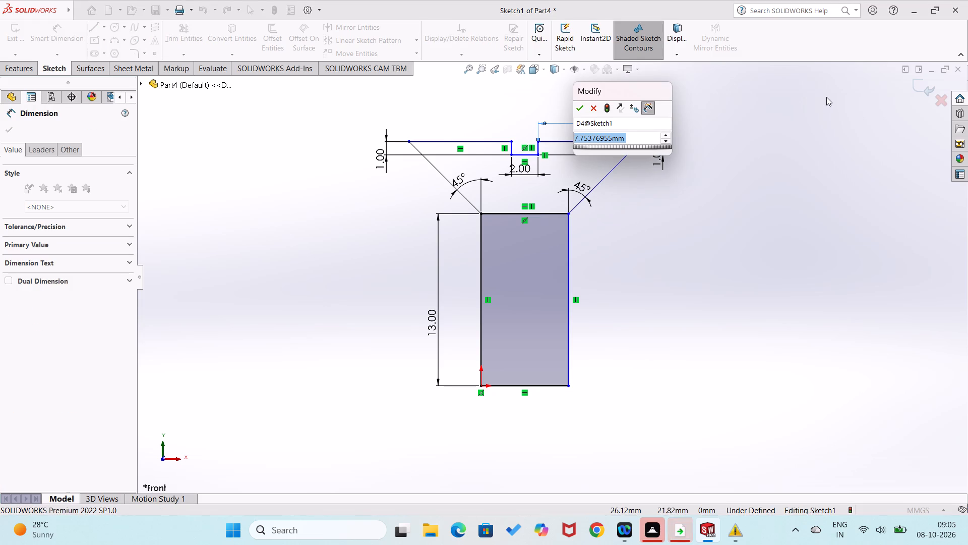
text(6.5)
key(Return)
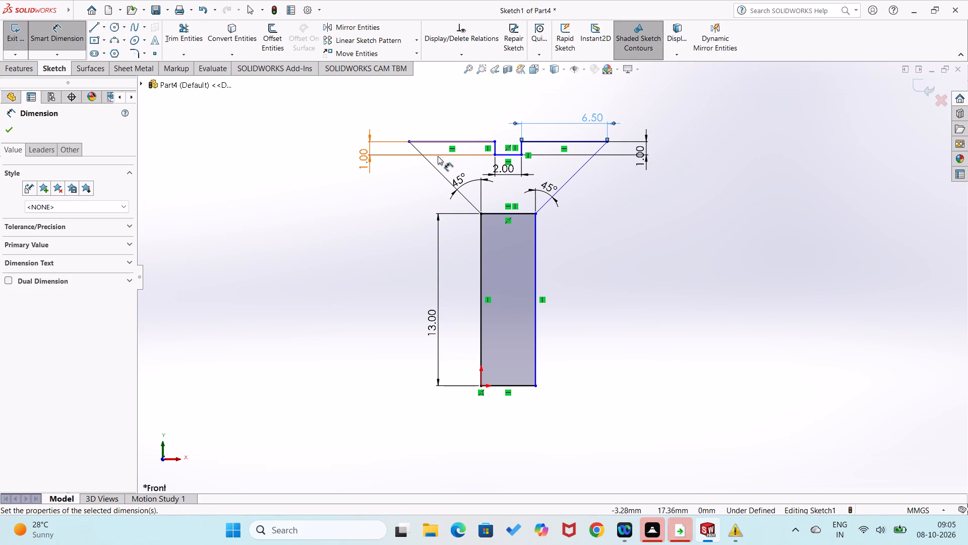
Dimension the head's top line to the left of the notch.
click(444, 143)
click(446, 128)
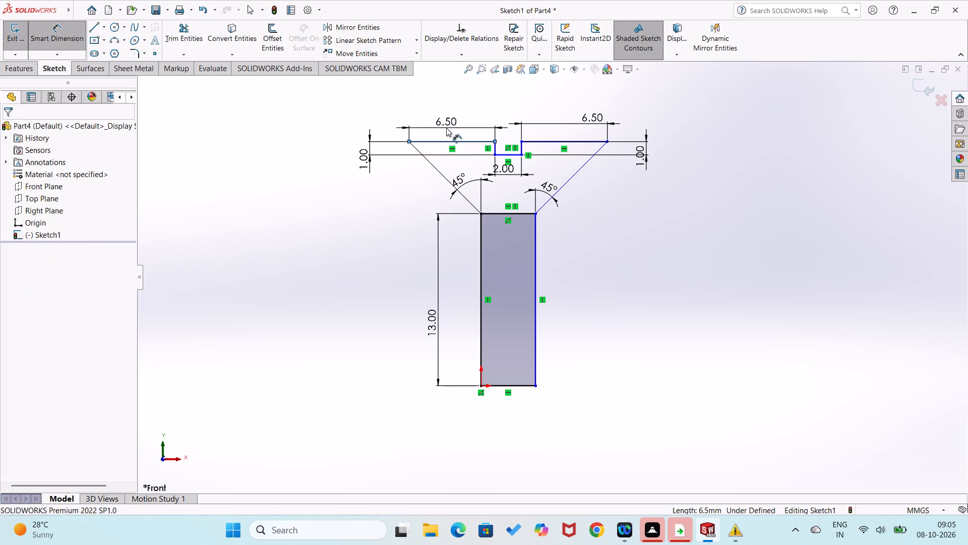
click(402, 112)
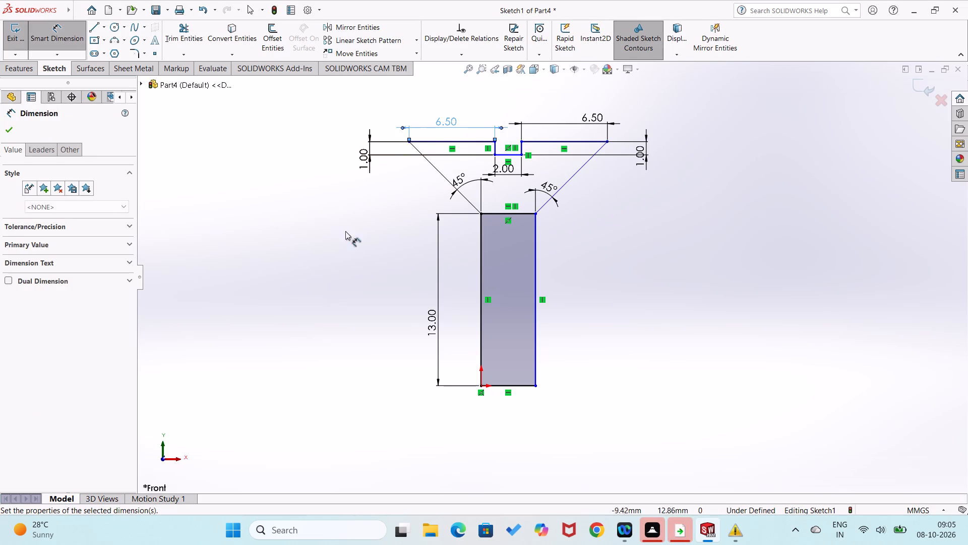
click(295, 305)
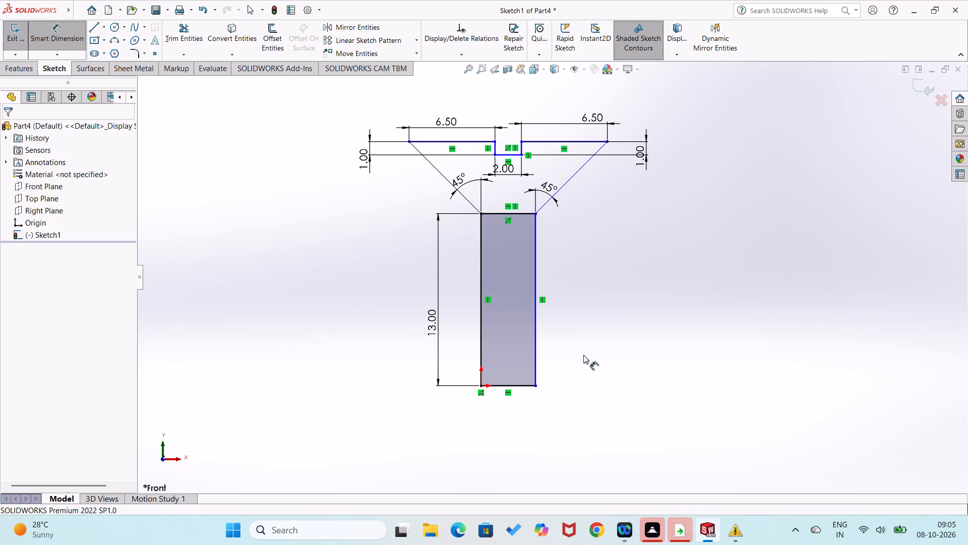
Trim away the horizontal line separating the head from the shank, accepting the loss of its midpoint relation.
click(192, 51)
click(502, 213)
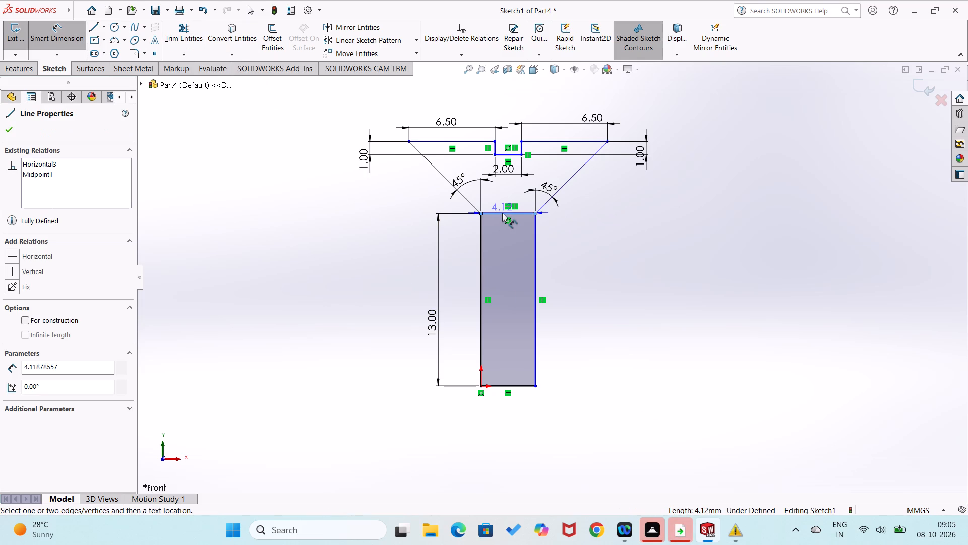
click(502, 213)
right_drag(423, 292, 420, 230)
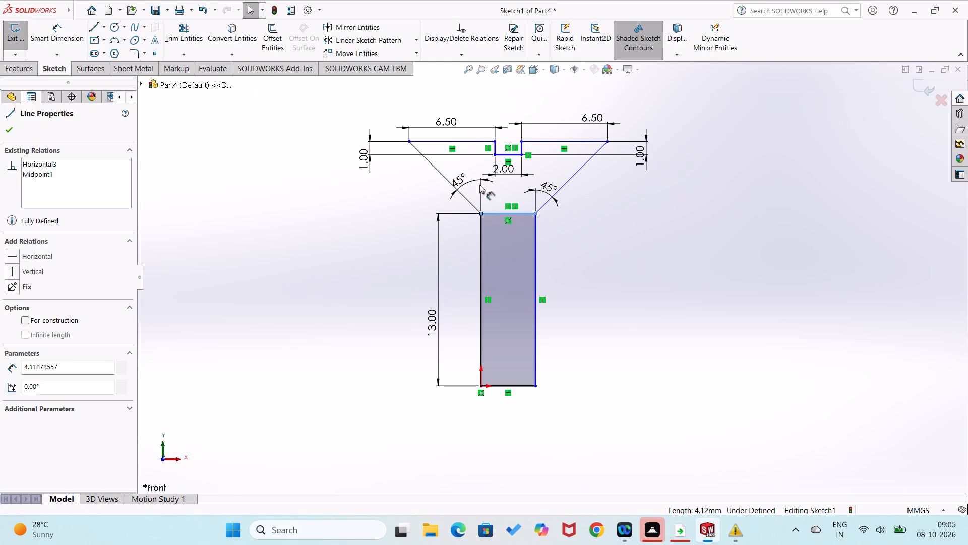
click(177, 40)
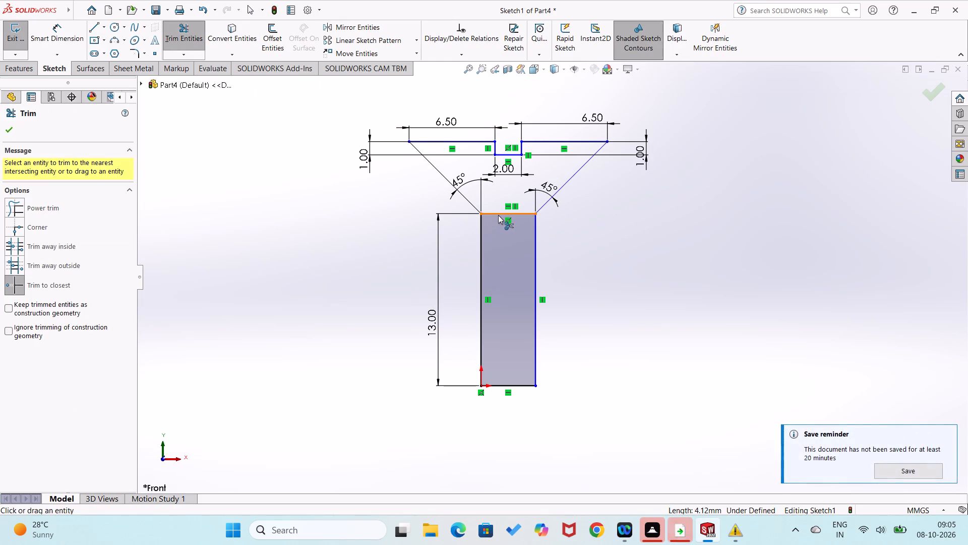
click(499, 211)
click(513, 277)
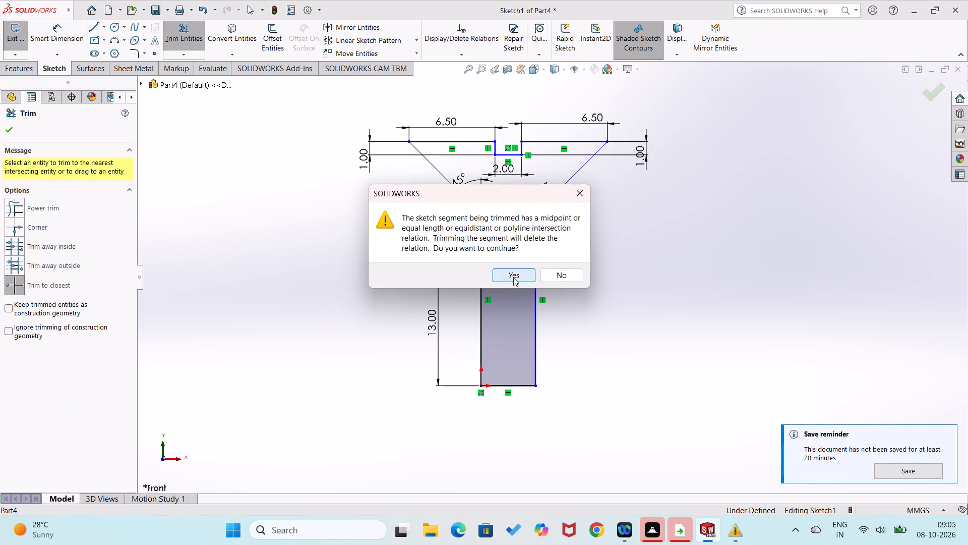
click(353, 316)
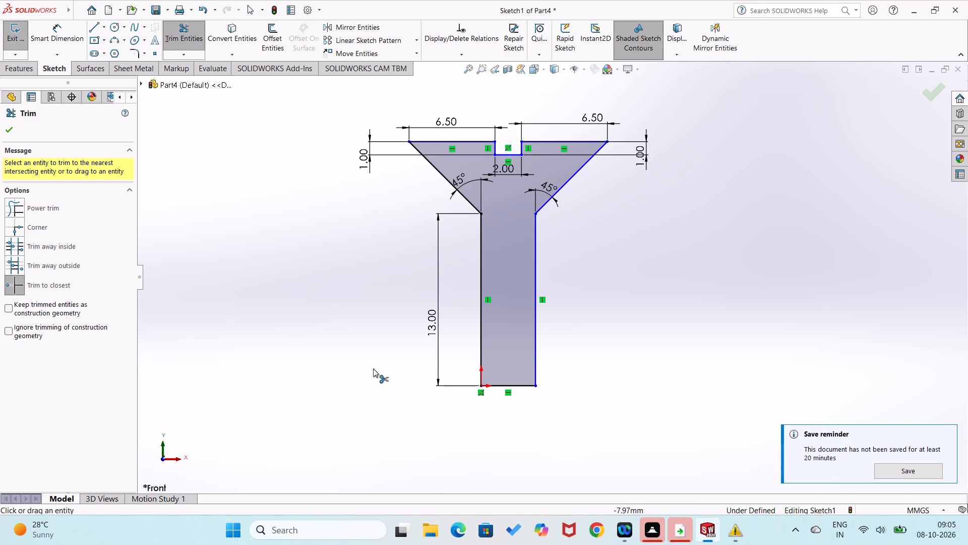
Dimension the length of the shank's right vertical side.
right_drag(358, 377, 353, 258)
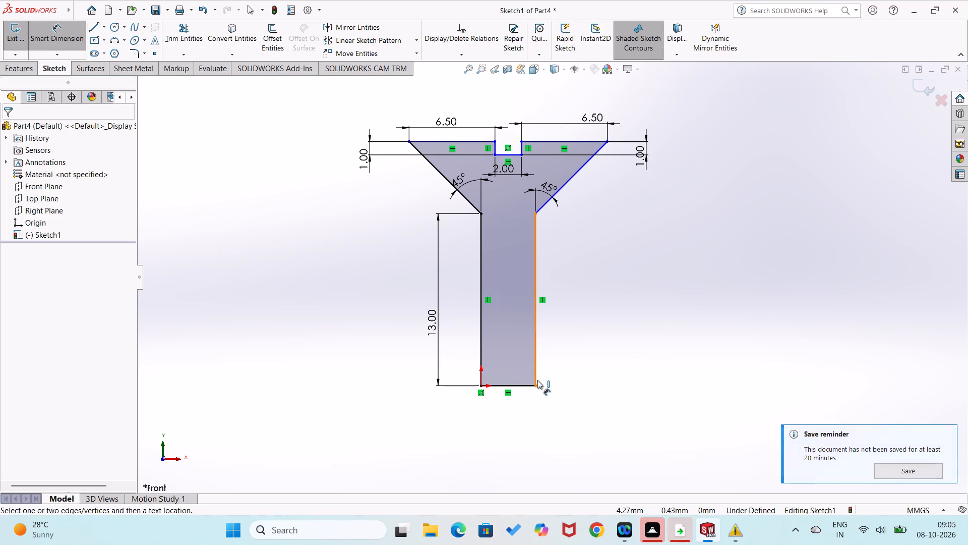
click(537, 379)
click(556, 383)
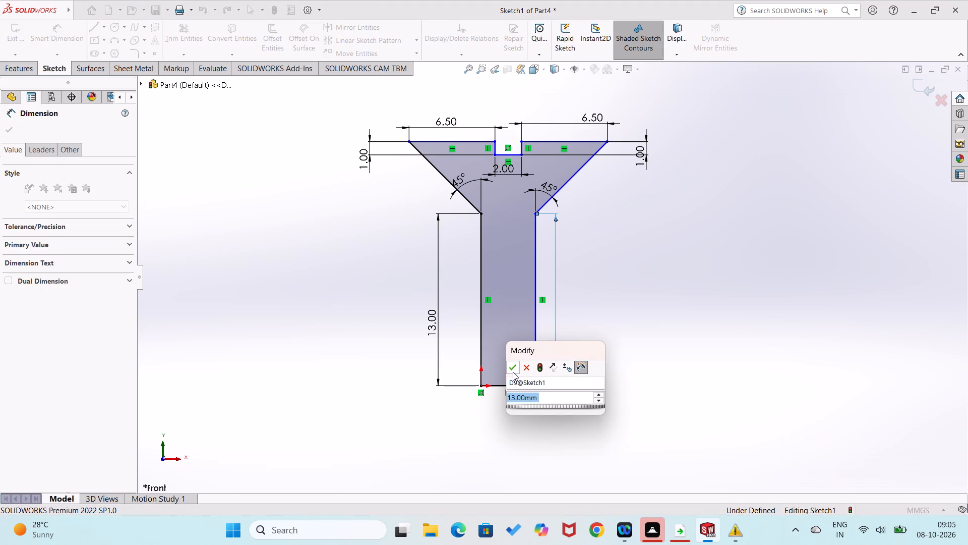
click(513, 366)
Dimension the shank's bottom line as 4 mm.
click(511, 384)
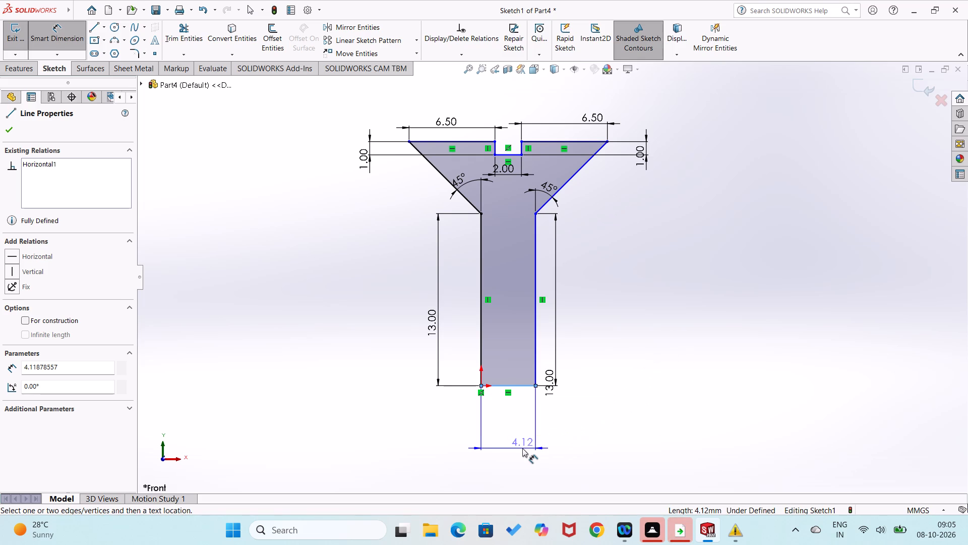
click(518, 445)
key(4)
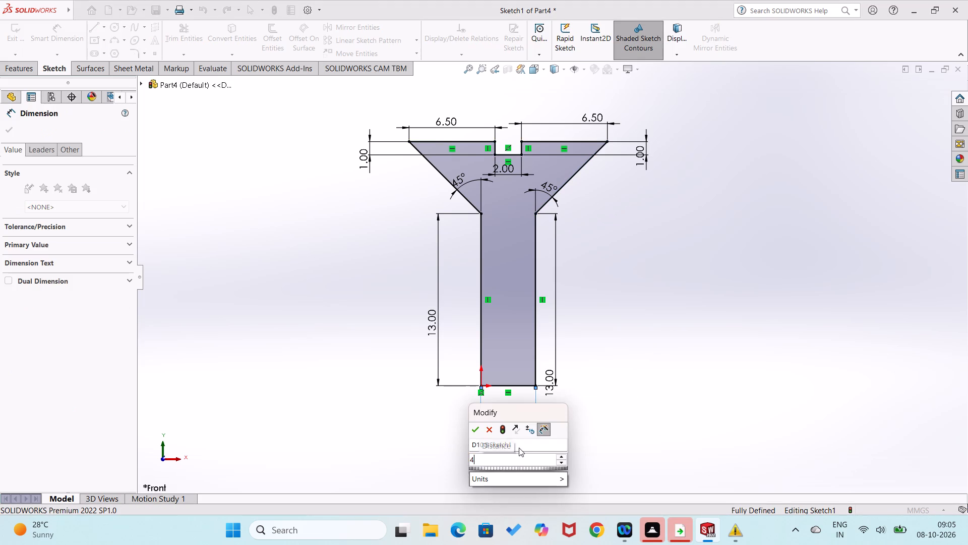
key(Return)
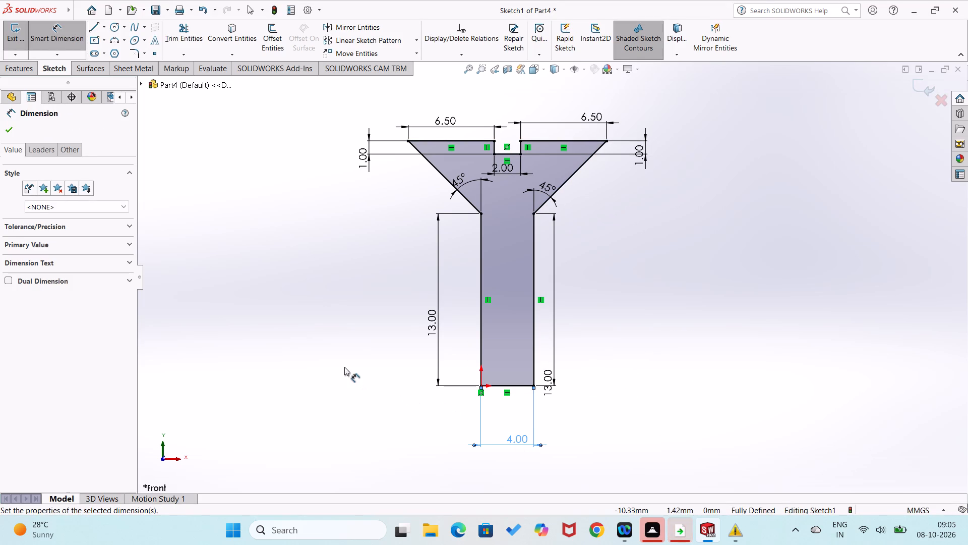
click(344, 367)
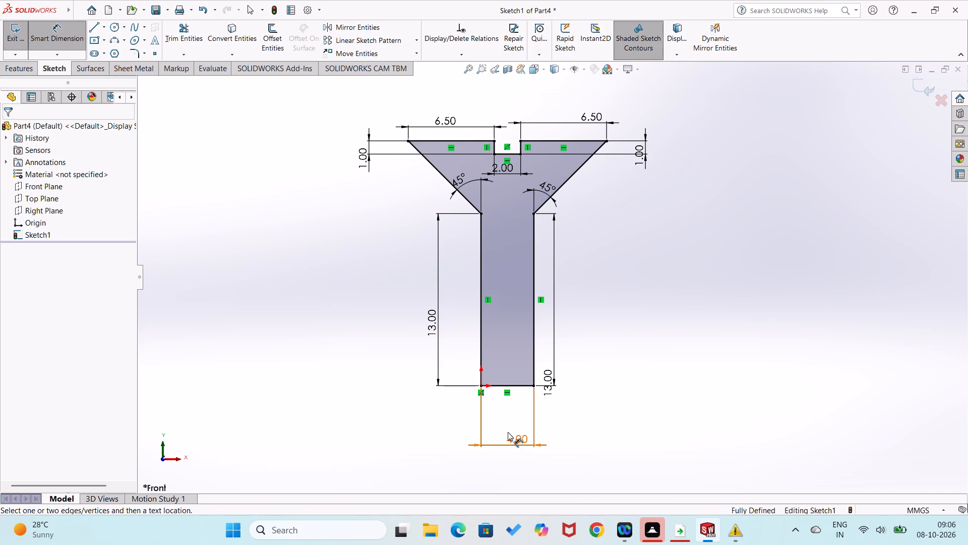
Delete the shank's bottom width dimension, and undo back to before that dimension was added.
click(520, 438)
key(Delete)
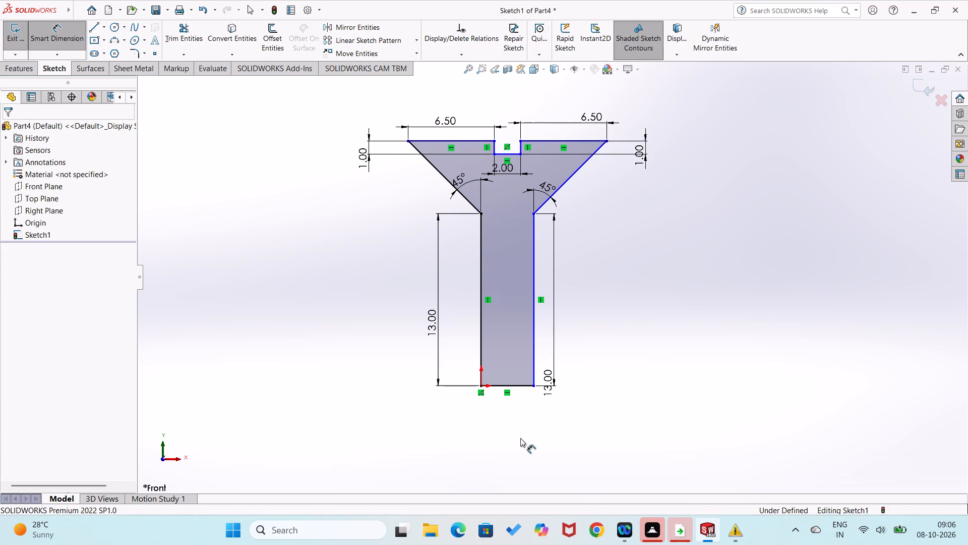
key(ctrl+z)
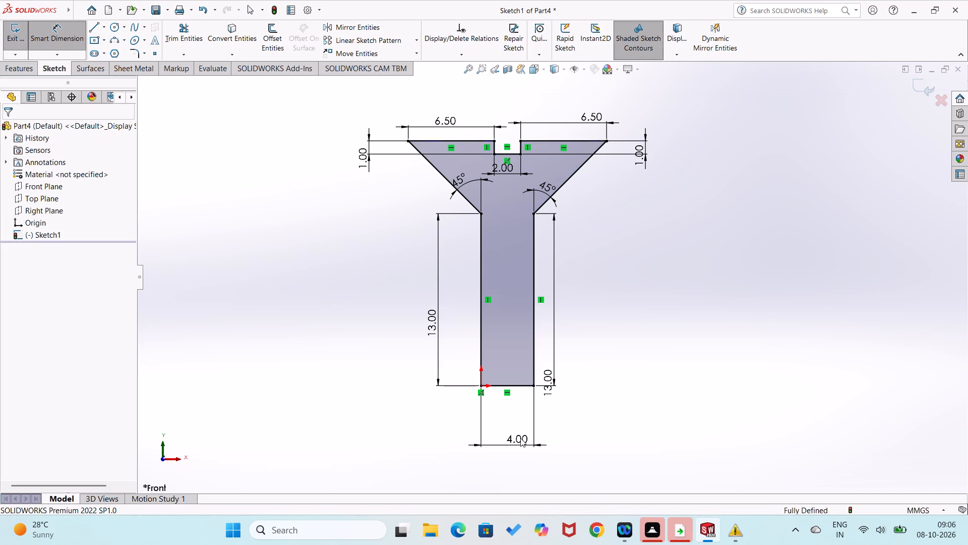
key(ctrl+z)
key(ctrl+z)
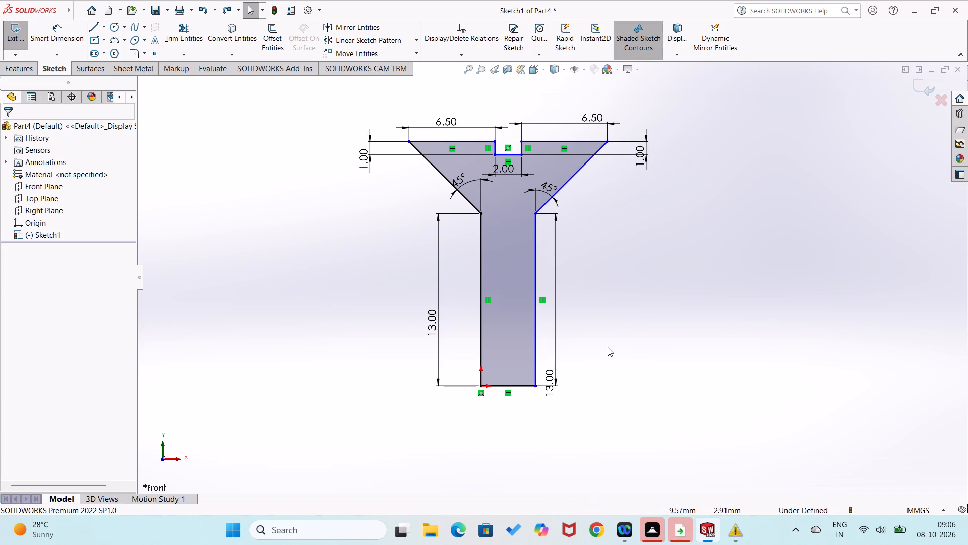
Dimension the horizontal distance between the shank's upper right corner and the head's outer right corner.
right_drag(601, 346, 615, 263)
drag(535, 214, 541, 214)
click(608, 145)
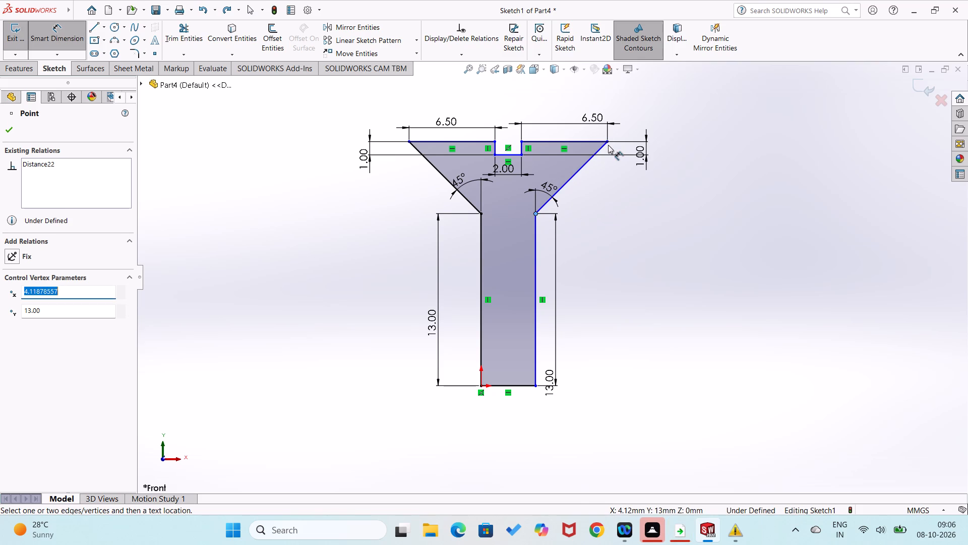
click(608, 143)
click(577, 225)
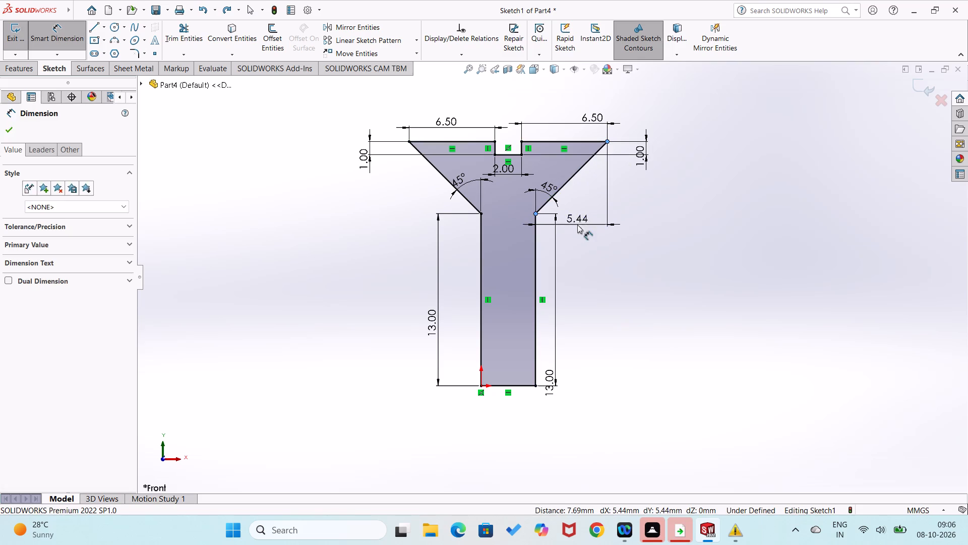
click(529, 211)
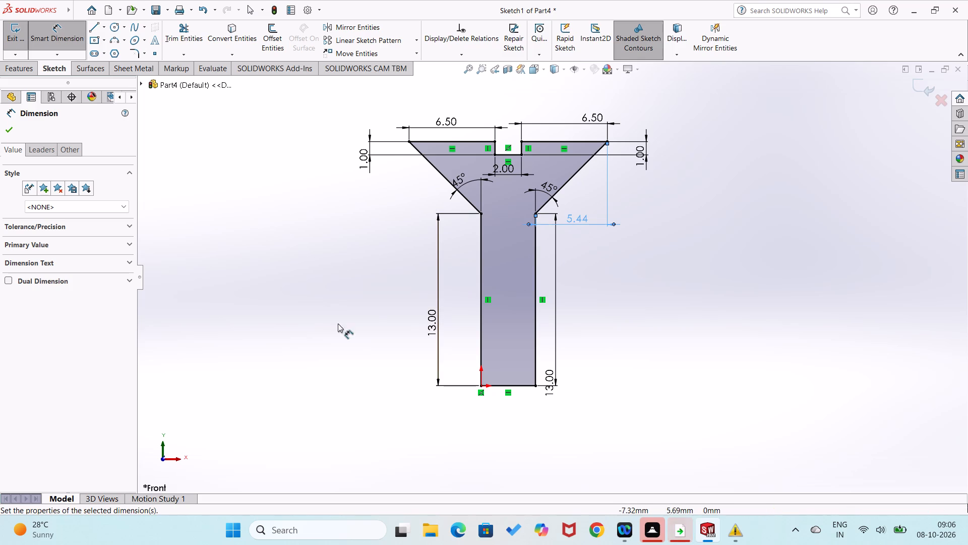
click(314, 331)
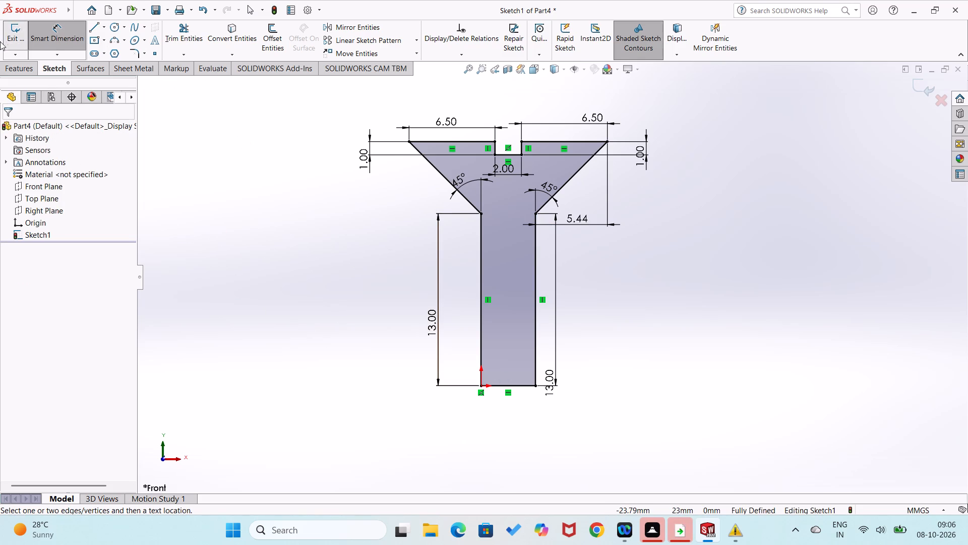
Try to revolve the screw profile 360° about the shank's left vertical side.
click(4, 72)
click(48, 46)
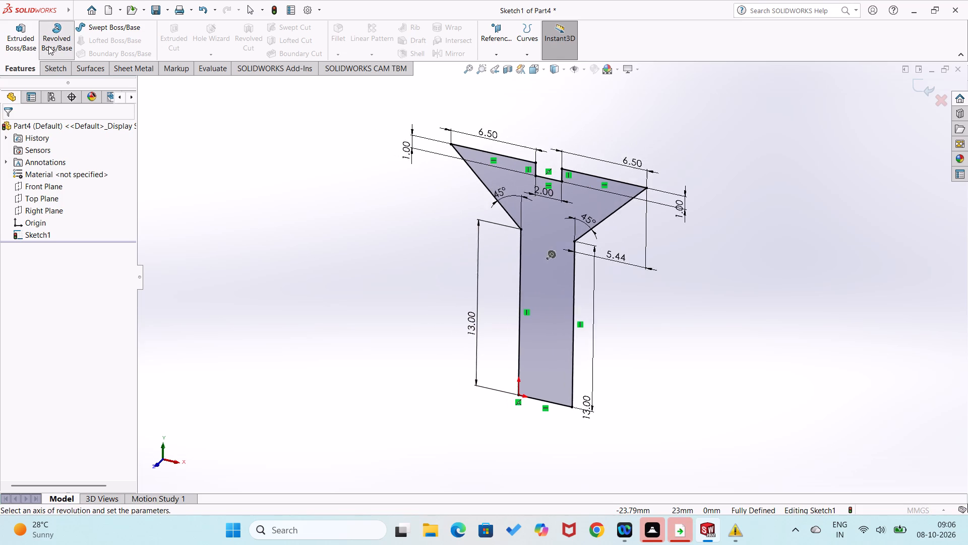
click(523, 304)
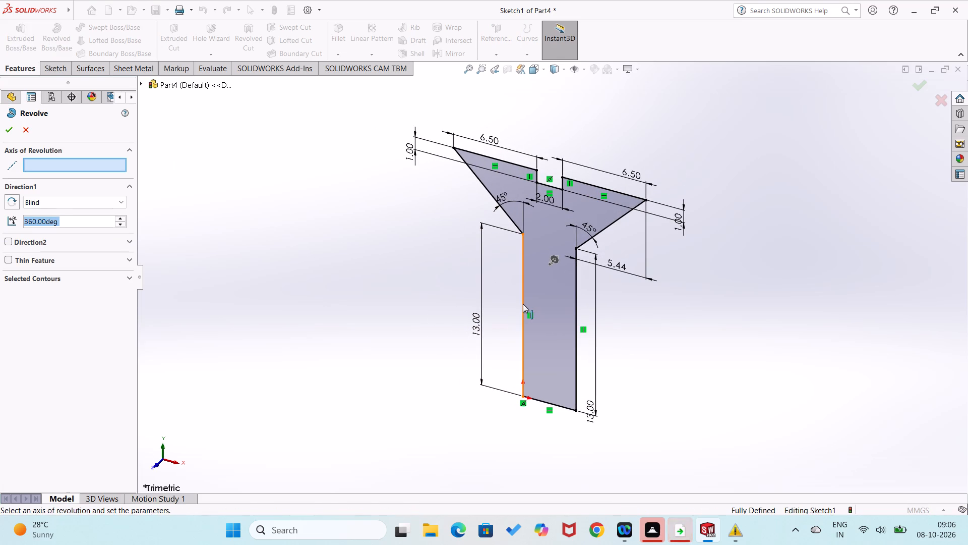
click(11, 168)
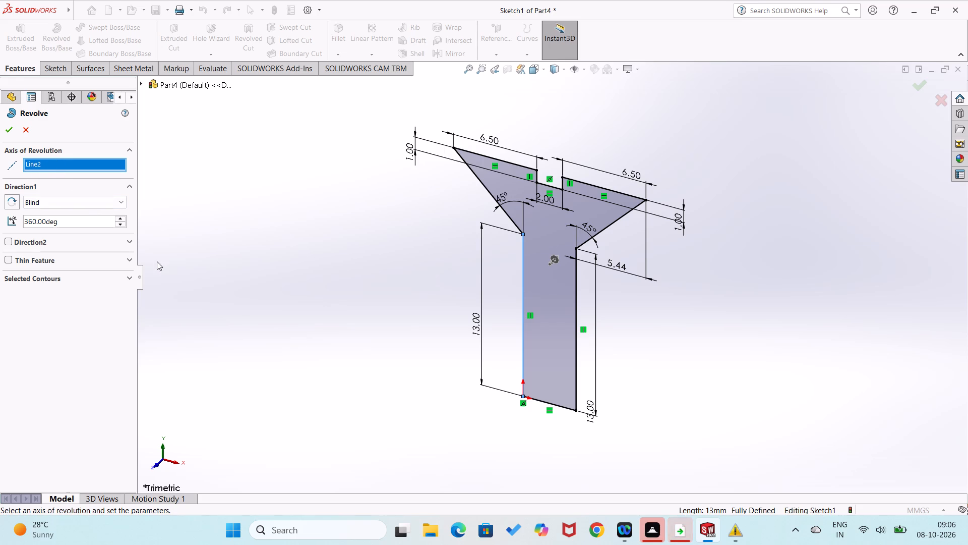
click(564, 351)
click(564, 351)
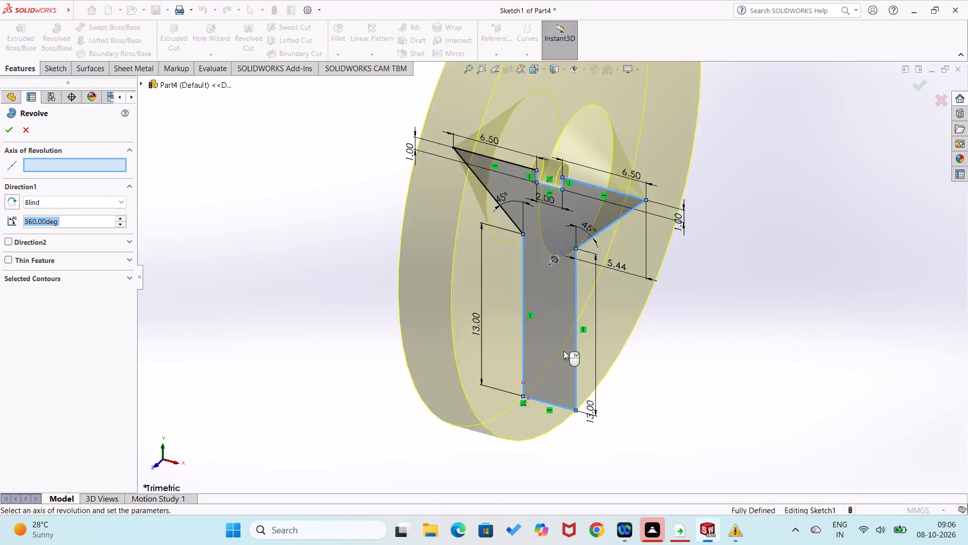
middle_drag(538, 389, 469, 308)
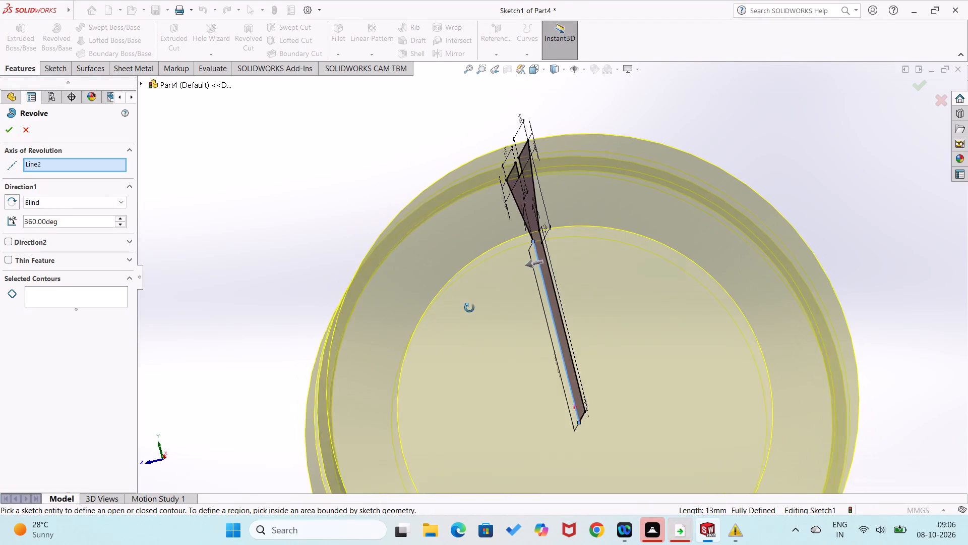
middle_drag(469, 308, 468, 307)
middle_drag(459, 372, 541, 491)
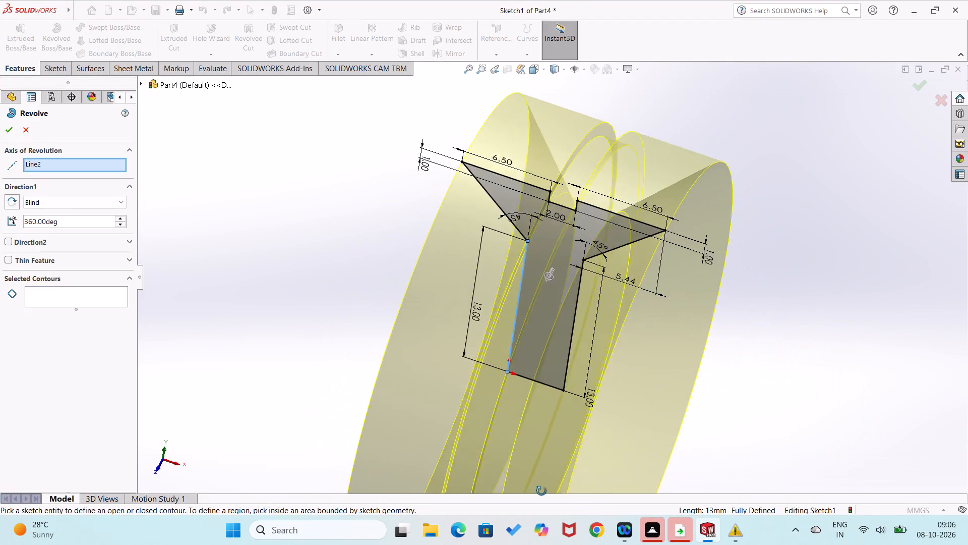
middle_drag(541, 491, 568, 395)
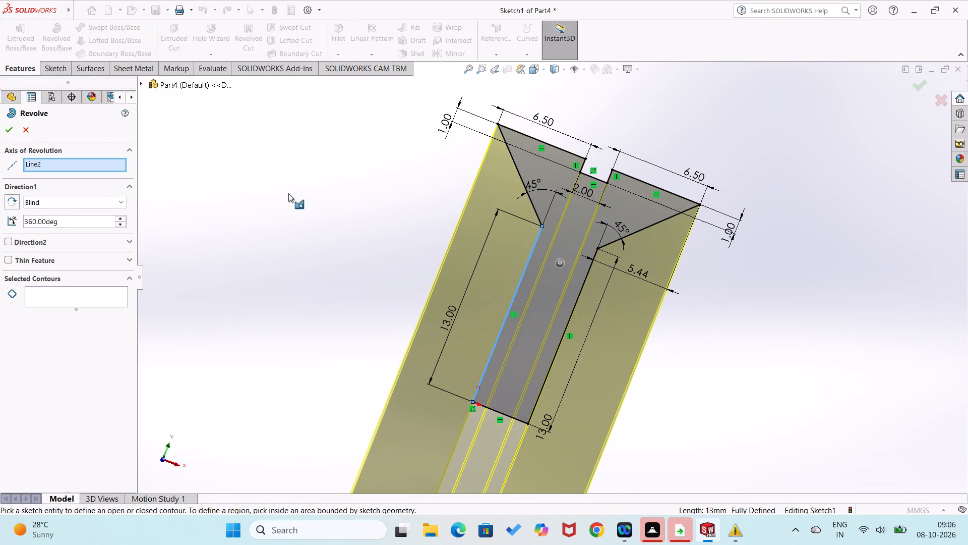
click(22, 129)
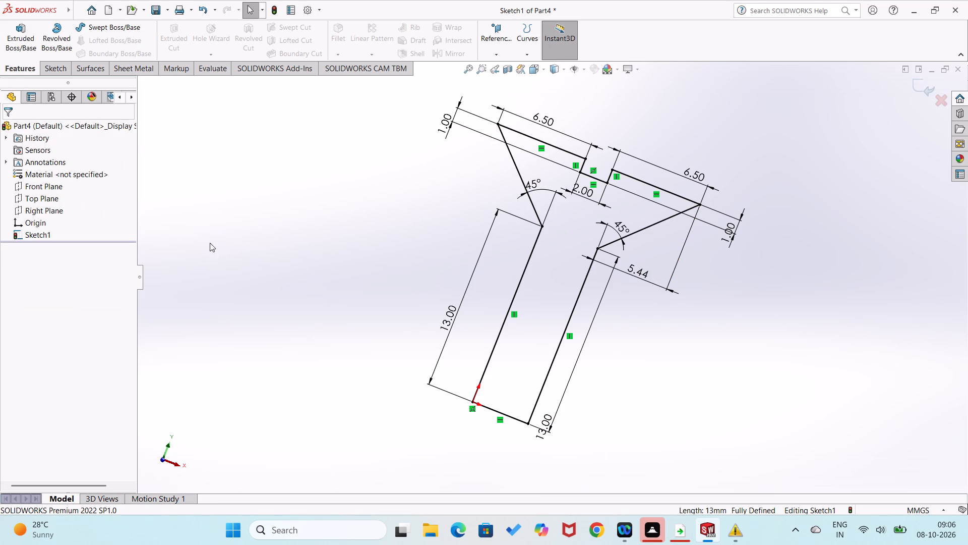
Close the screw part without saving its changes.
click(959, 67)
click(510, 275)
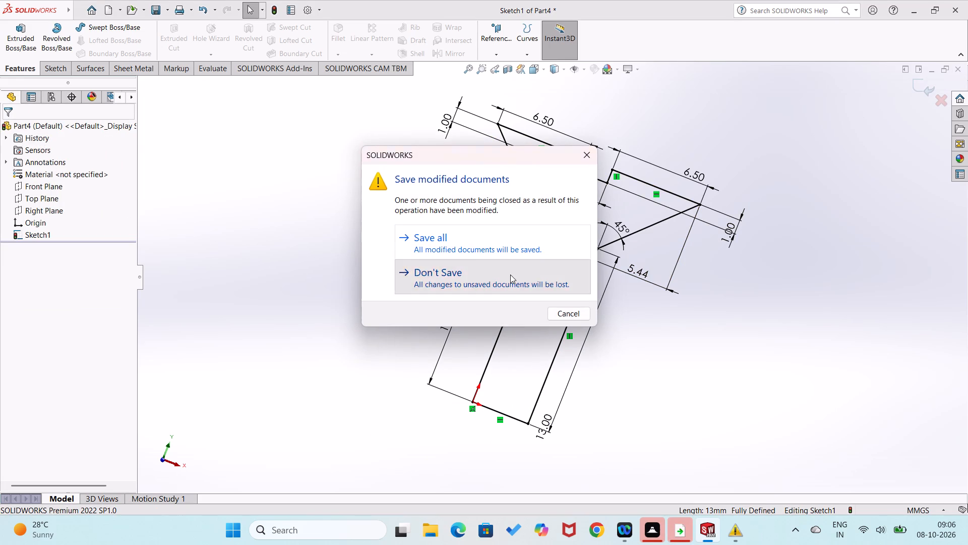
click(22, 74)
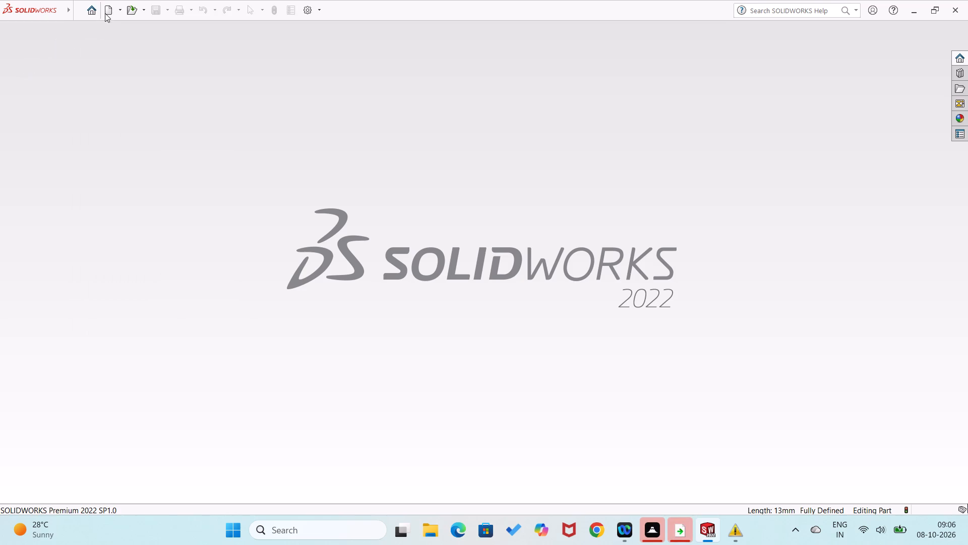
Create a new part document.
click(94, 13)
click(269, 149)
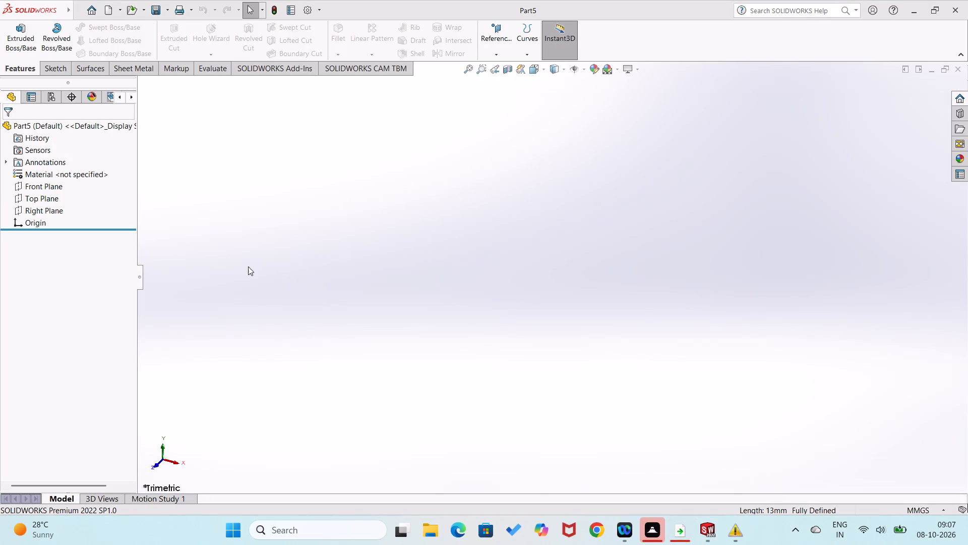
Start a sketch on the Front Plane and draw a vertical construction line about 96 mm up from the origin.
right_click(54, 191)
click(59, 177)
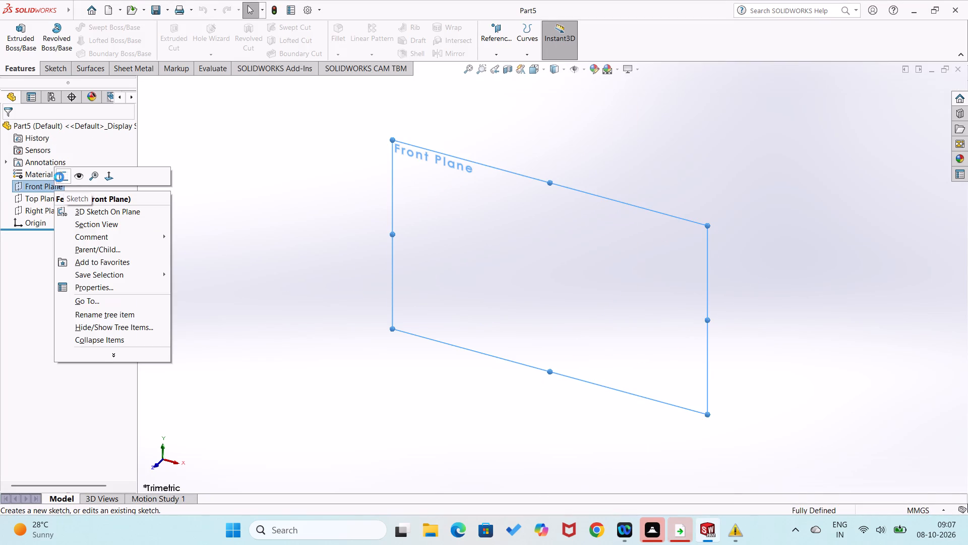
right_drag(563, 330, 511, 366)
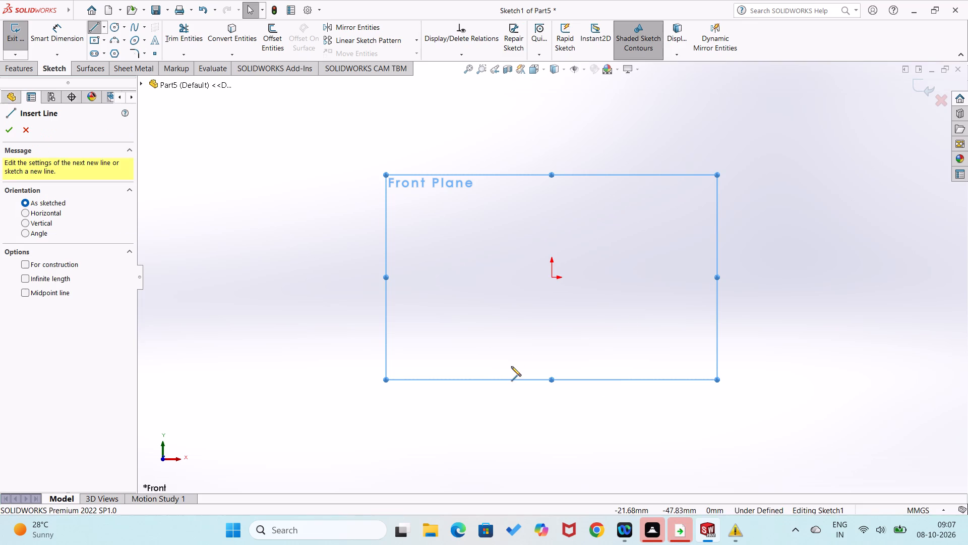
click(554, 276)
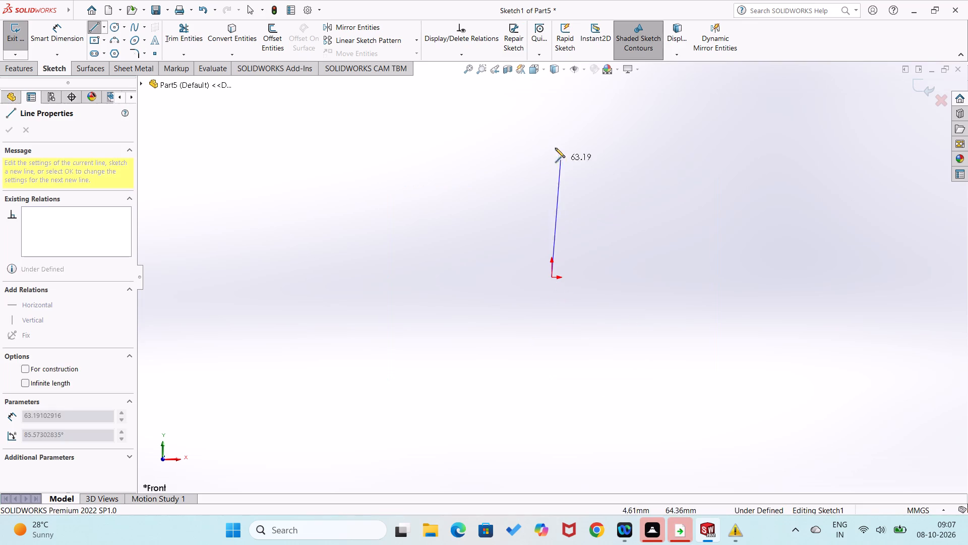
click(549, 98)
right_click(549, 98)
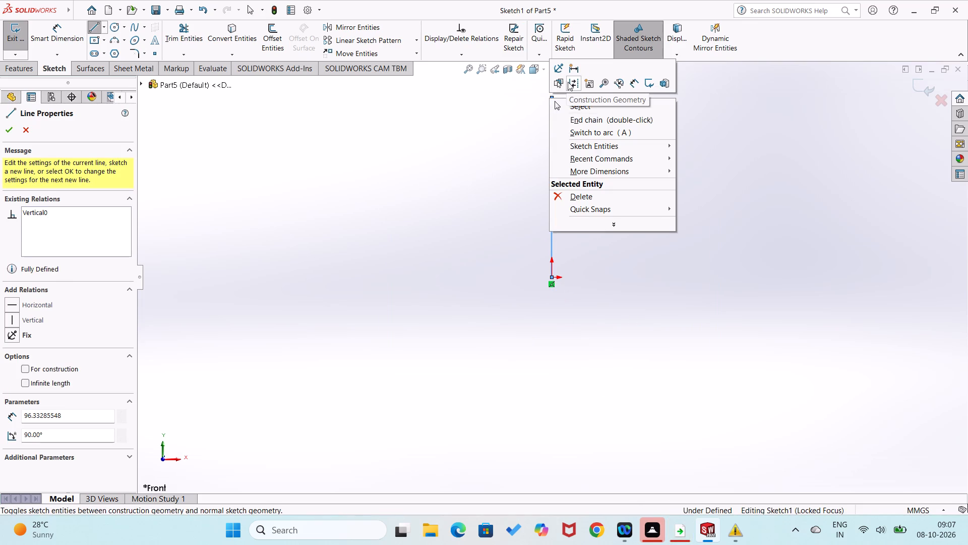
click(568, 82)
Draw a closed rectangular shank outline about 28 by 28 mm across the centreline, starting and ending at the origin.
right_drag(467, 259, 423, 294)
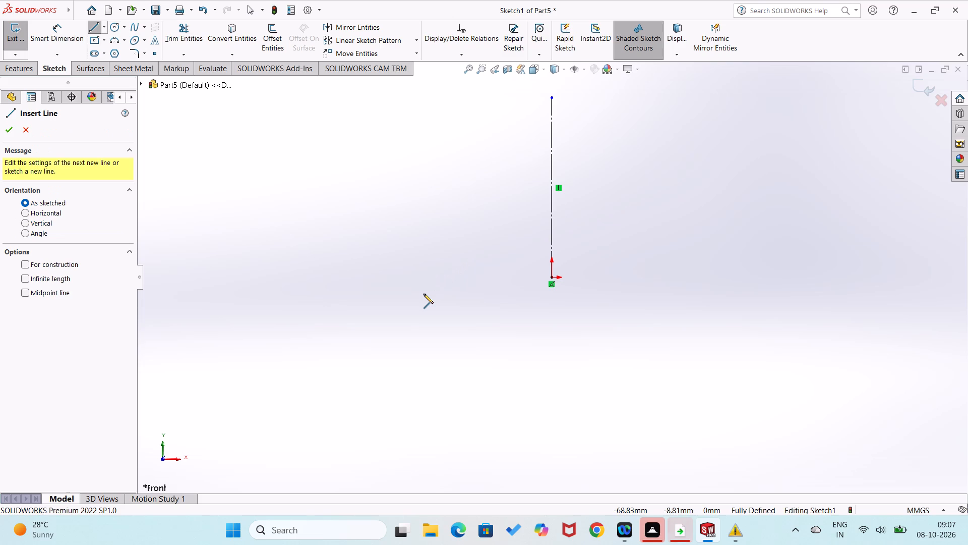
click(551, 275)
click(573, 279)
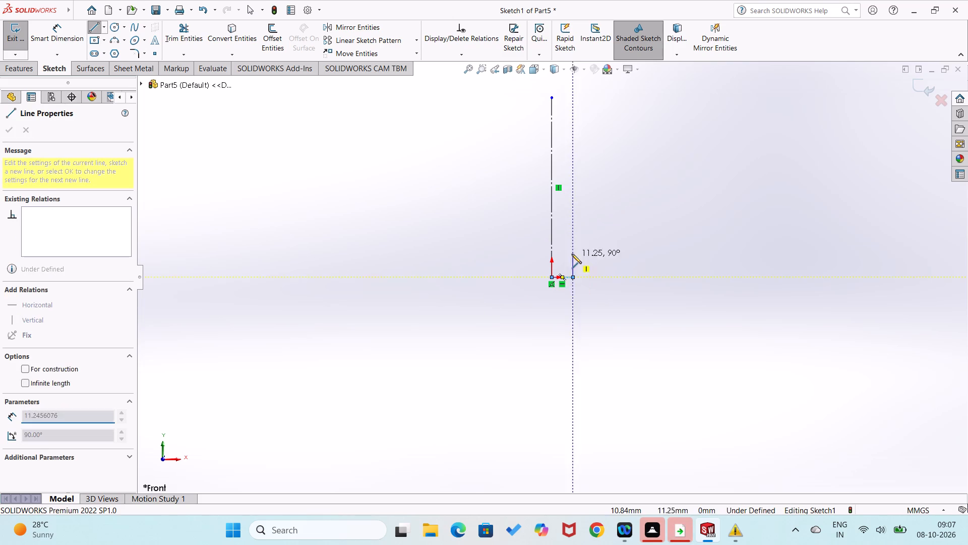
click(574, 226)
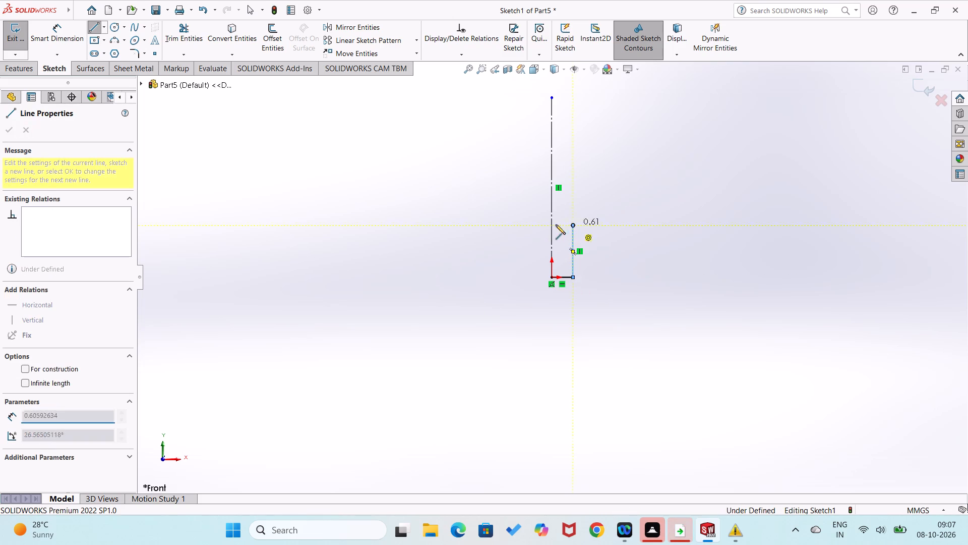
click(520, 224)
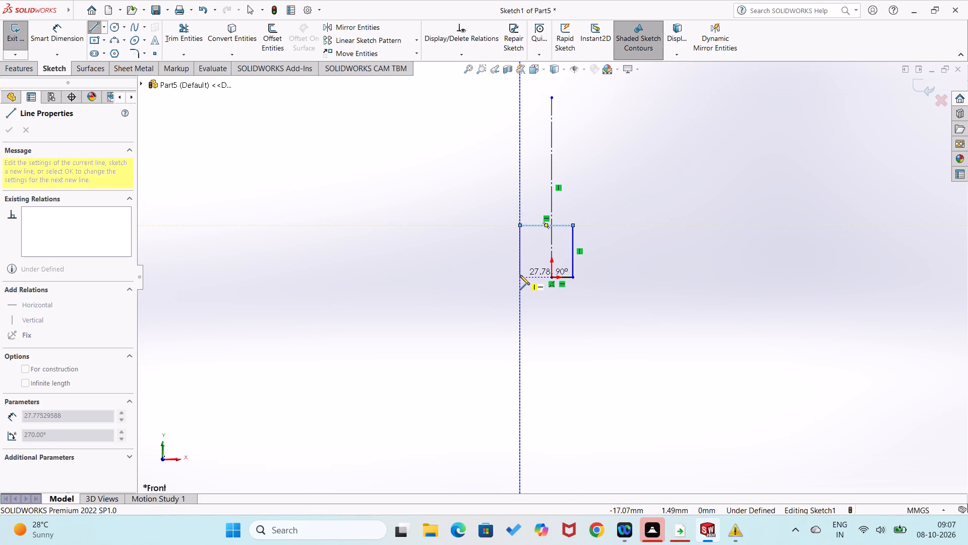
click(520, 277)
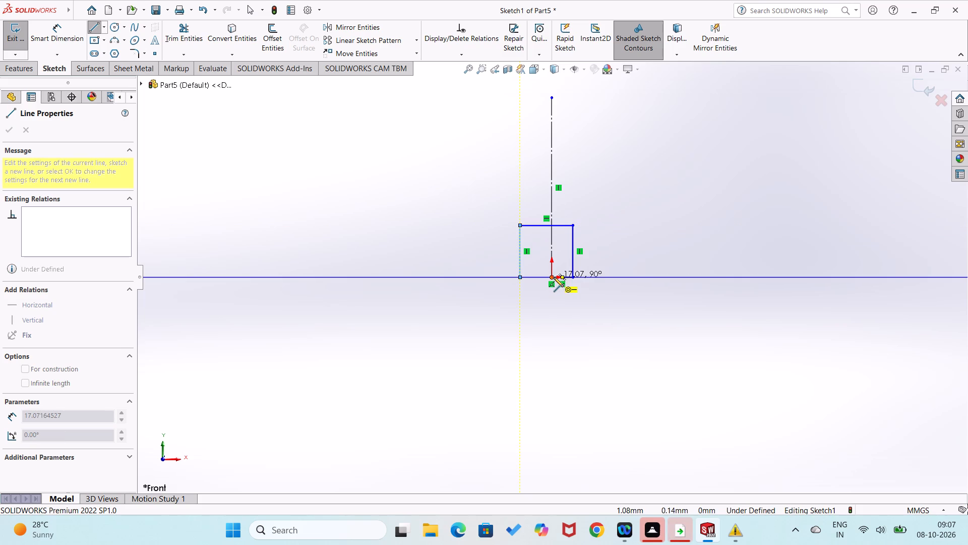
click(550, 277)
Dimension the shank's left vertical side and set its height to 13 mm.
right_drag(477, 367, 522, 287)
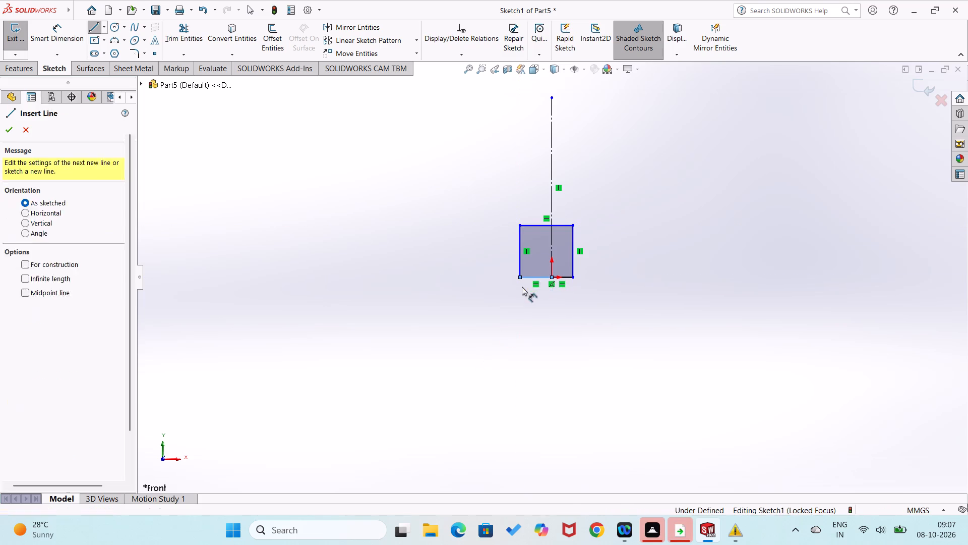
click(517, 246)
click(489, 254)
text(13)
key(Return)
Draw the head's right slanted side about 5.8 mm long, going up and outward from the shank's upper right corner.
scroll(516, 264, down, 4)
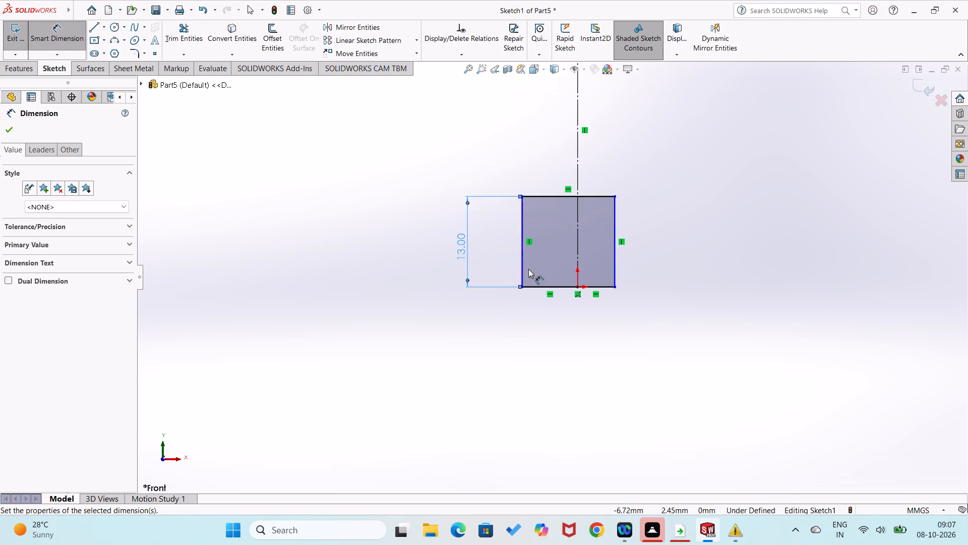
scroll(528, 269, down, 2)
scroll(528, 269, up, 2)
scroll(564, 260, down, 3)
scroll(559, 270, up, 2)
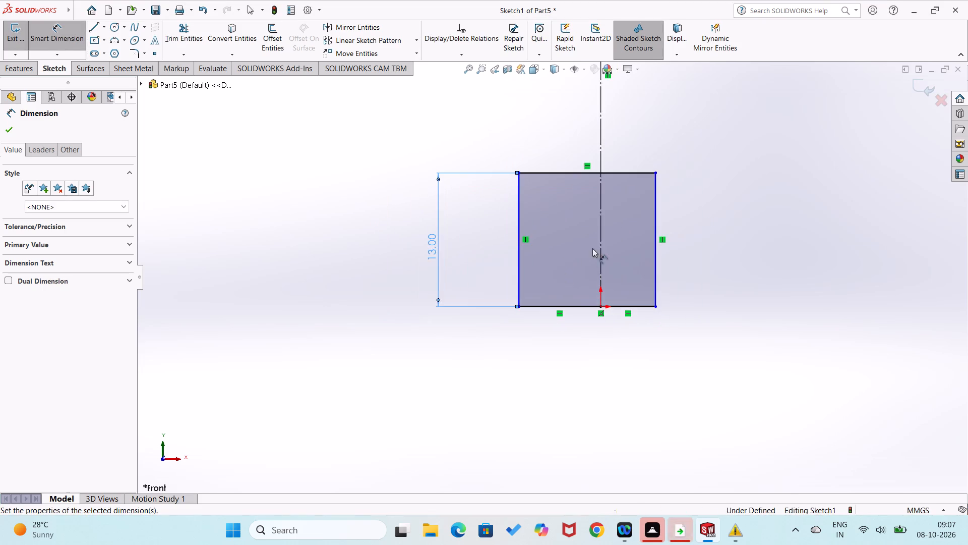
scroll(602, 226, down, 3)
scroll(601, 231, up, 2)
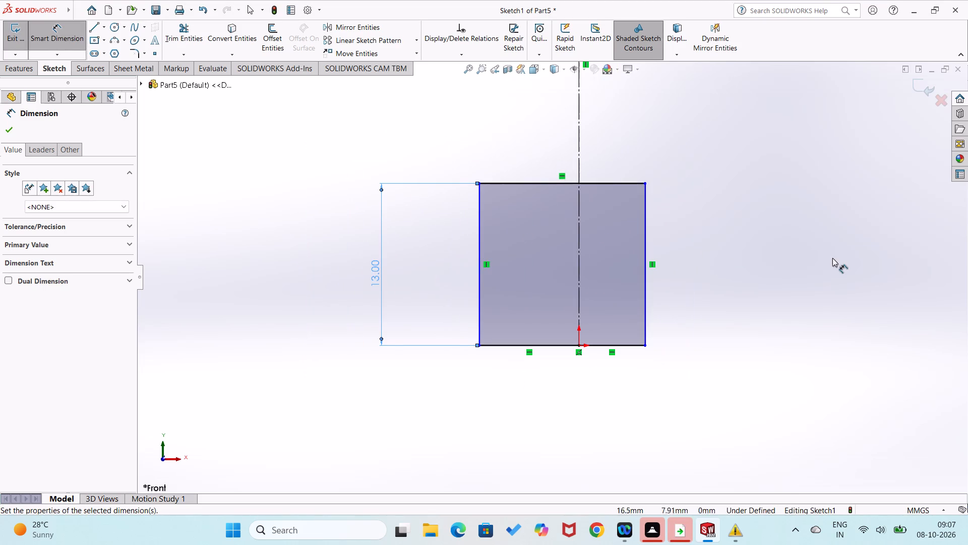
right_drag(830, 258, 761, 361)
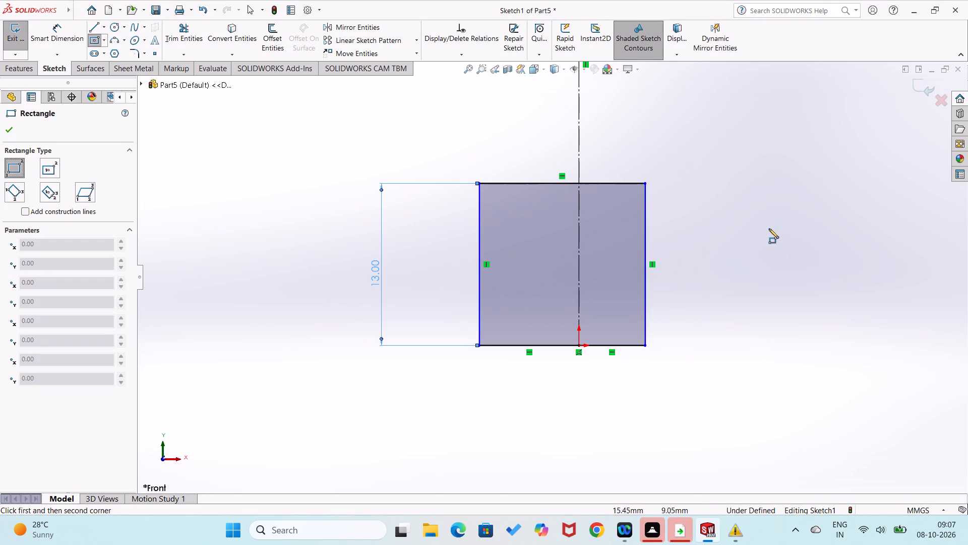
right_drag(808, 230, 634, 236)
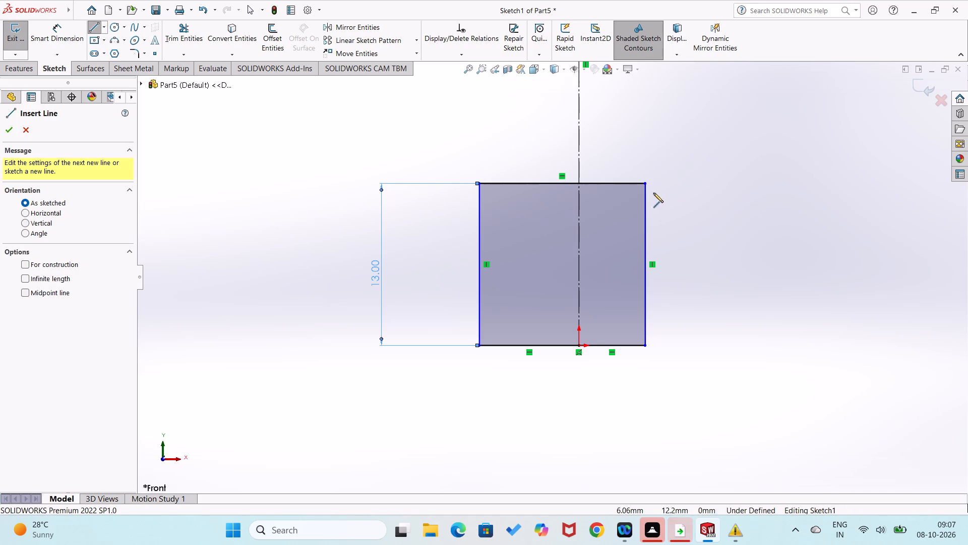
click(647, 181)
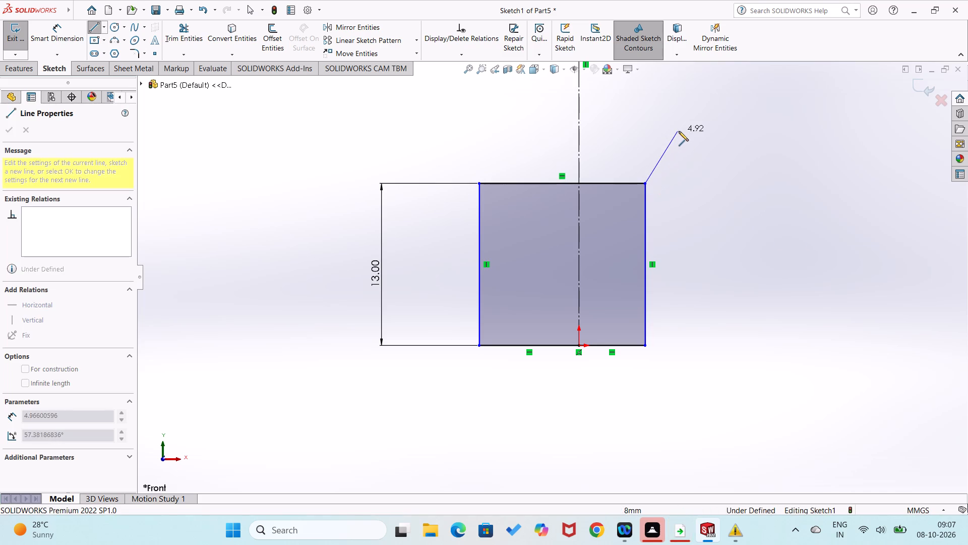
click(688, 125)
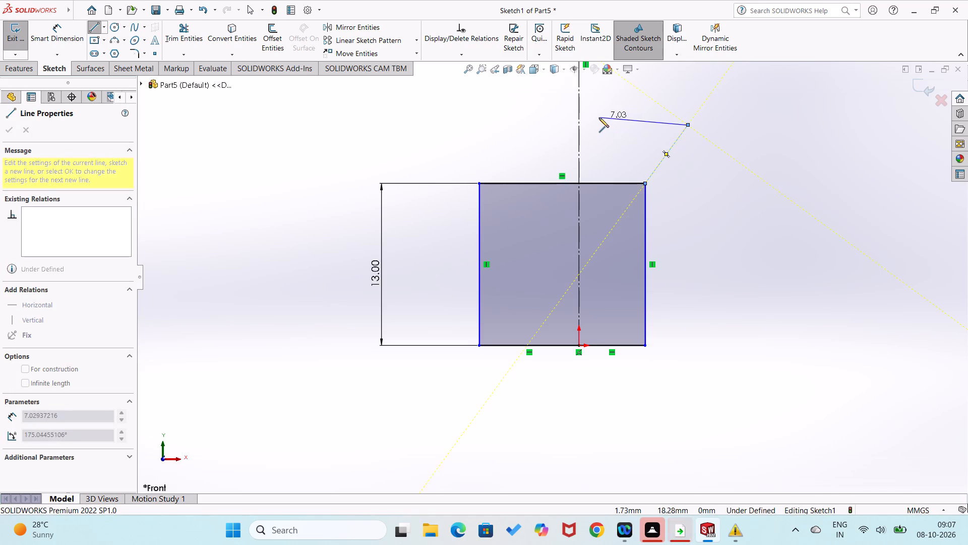
click(596, 124)
drag(596, 124, 595, 136)
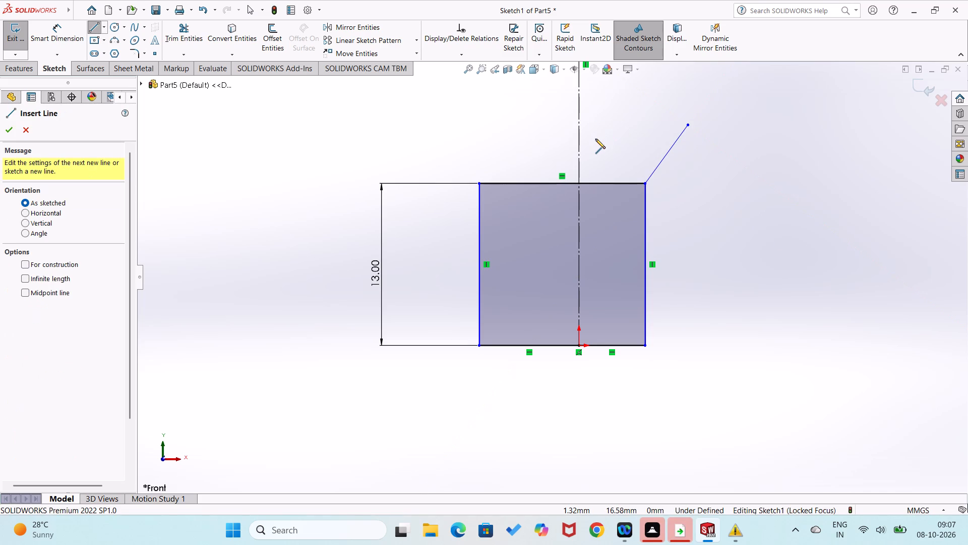
Draw the head's flat top with a slot notch about 1.4 mm deep, and a left slanted side to the shank's upper left corner.
right_drag(650, 131, 615, 142)
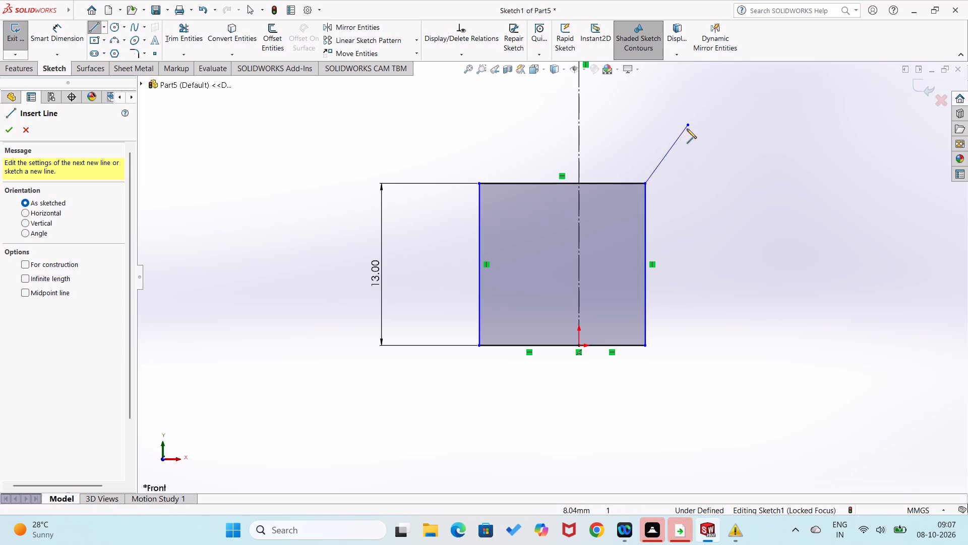
click(688, 125)
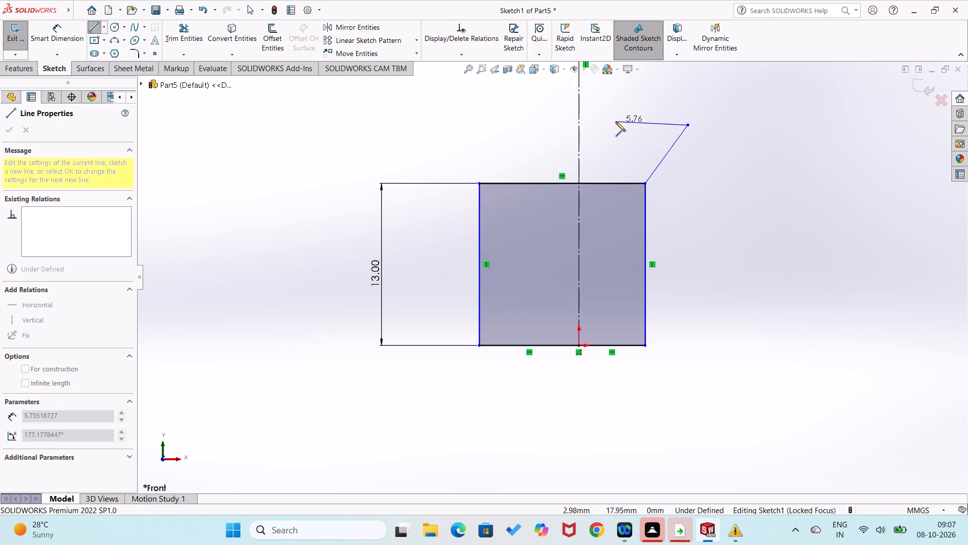
click(612, 123)
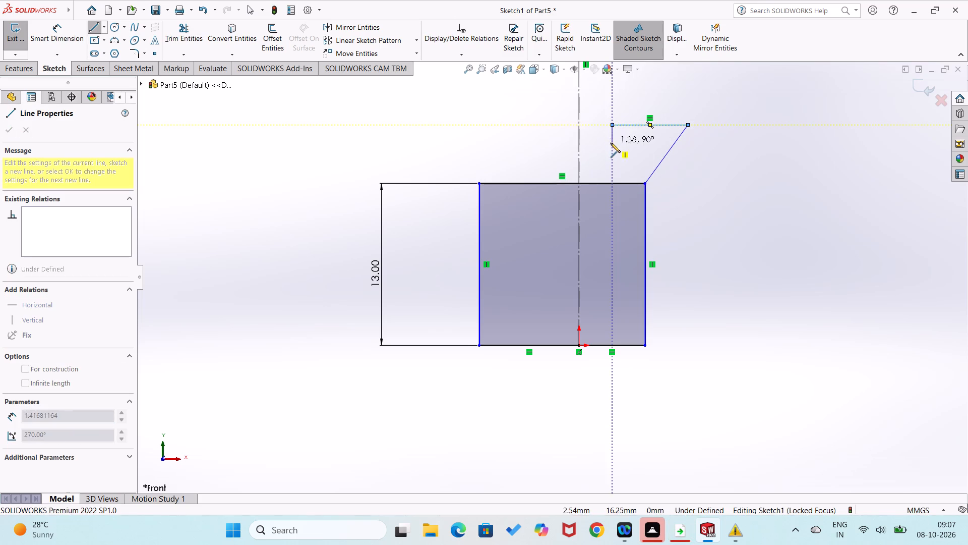
click(611, 143)
click(555, 144)
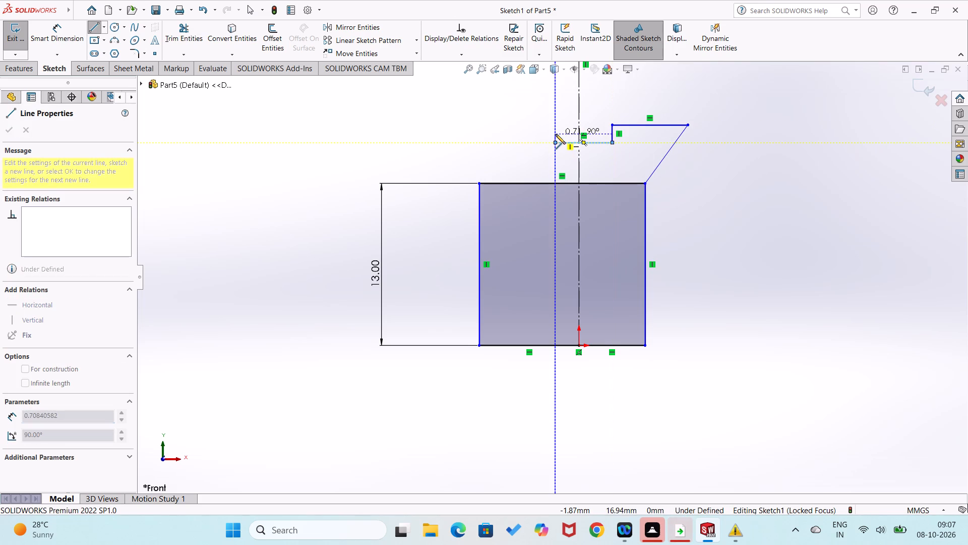
click(556, 123)
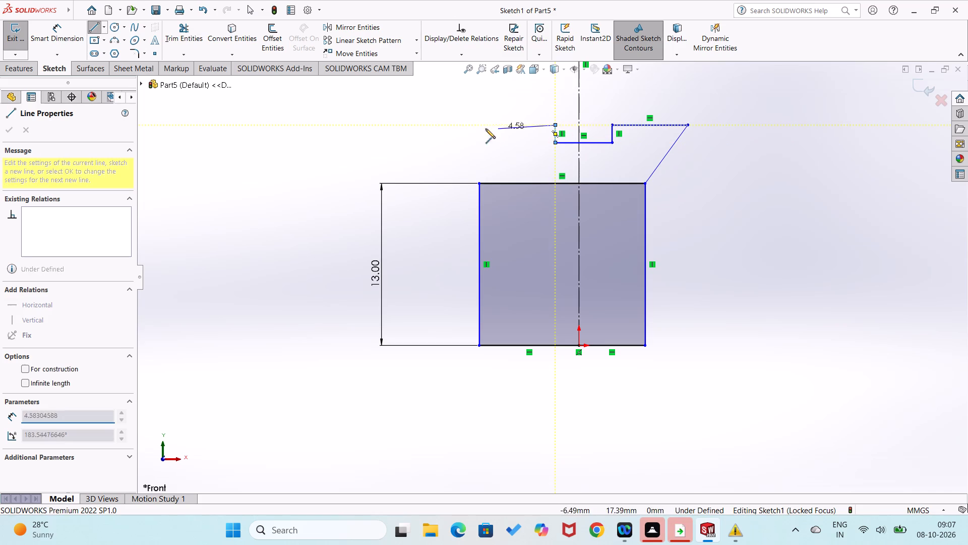
click(416, 124)
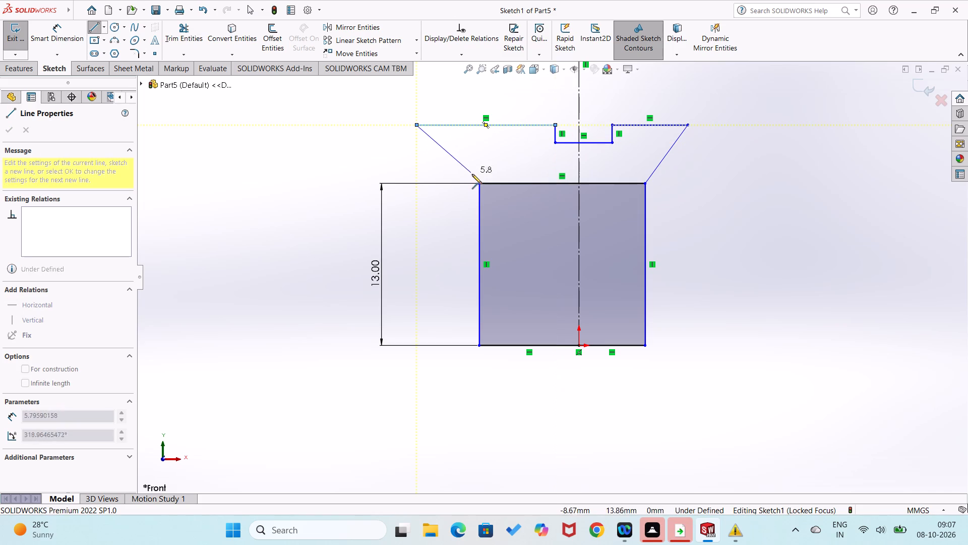
click(476, 181)
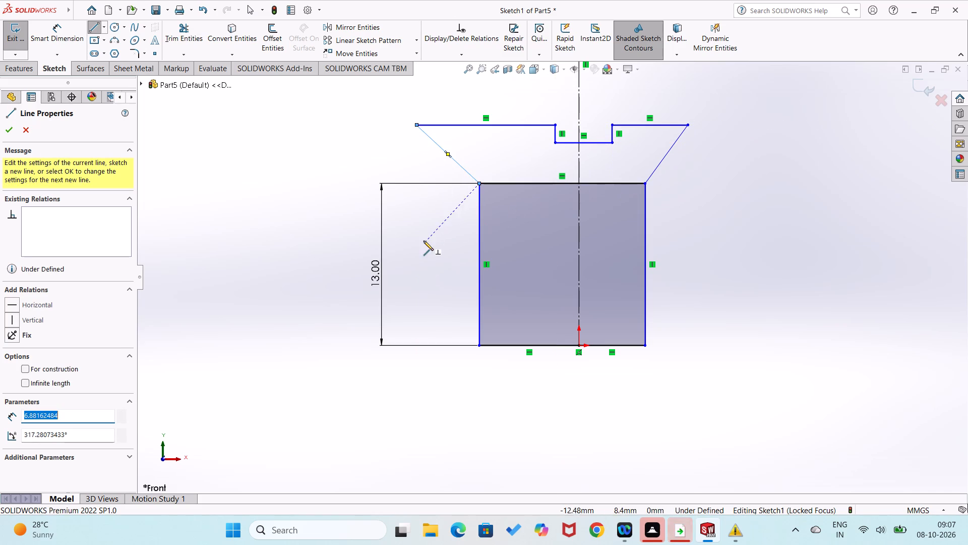
Set the angle between the head's left slanted side and the shank's top line to 45°.
right_drag(423, 241, 426, 195)
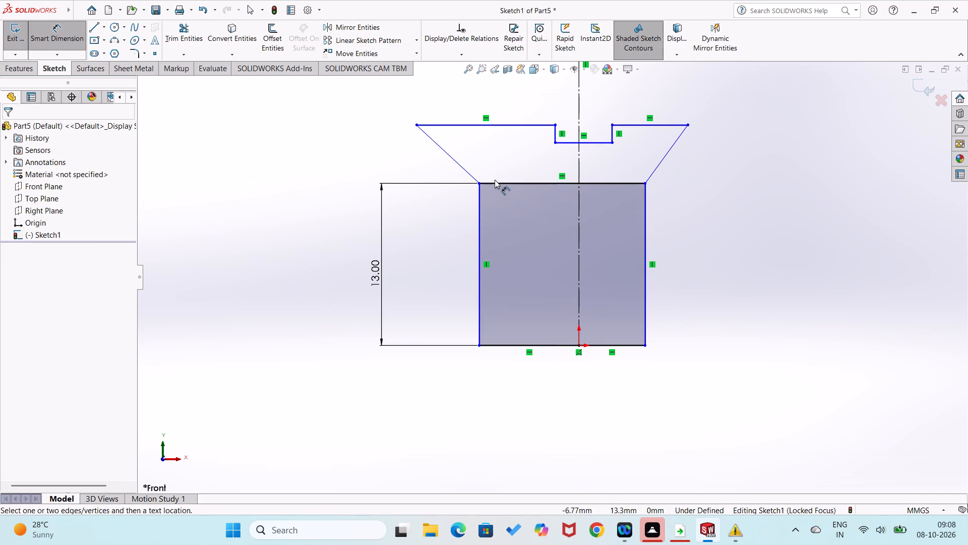
click(496, 183)
click(470, 174)
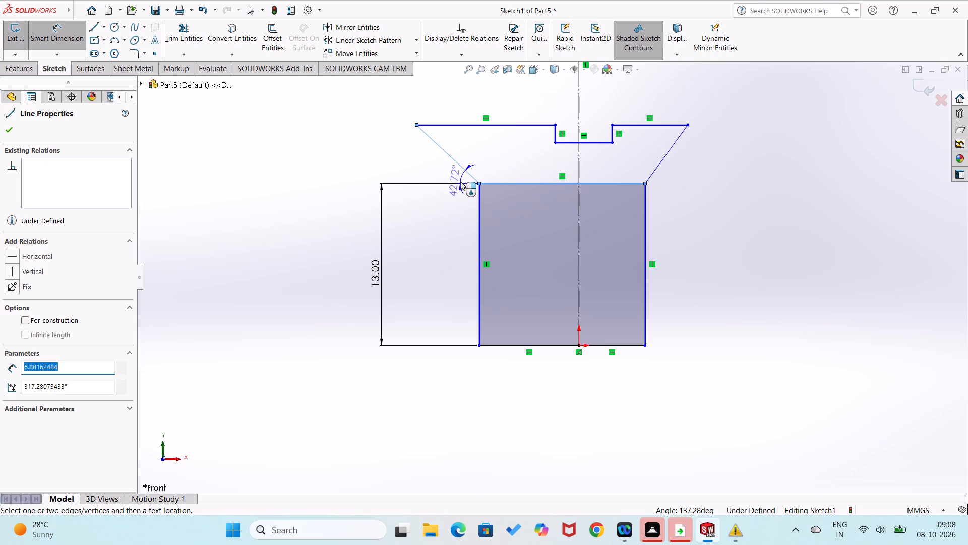
click(395, 138)
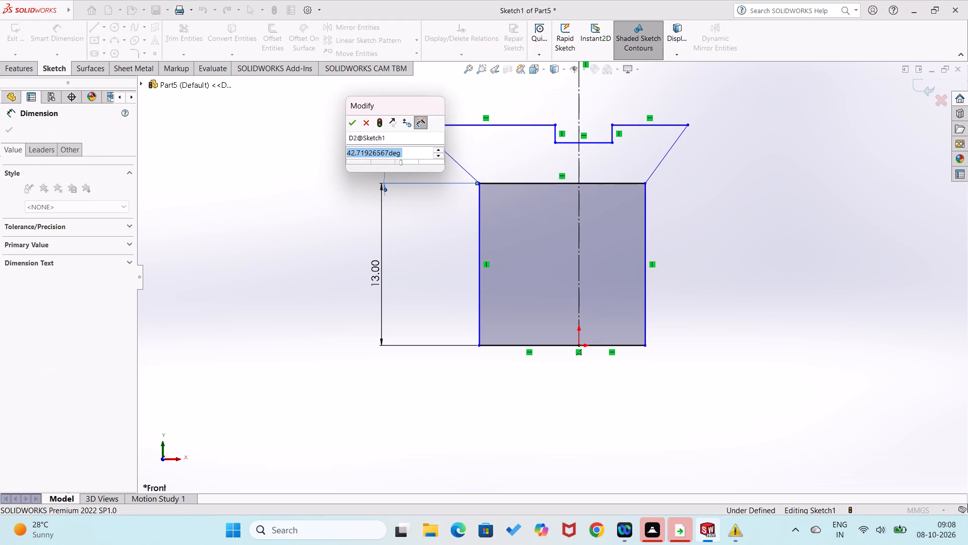
key(1)
key(BackSpace)
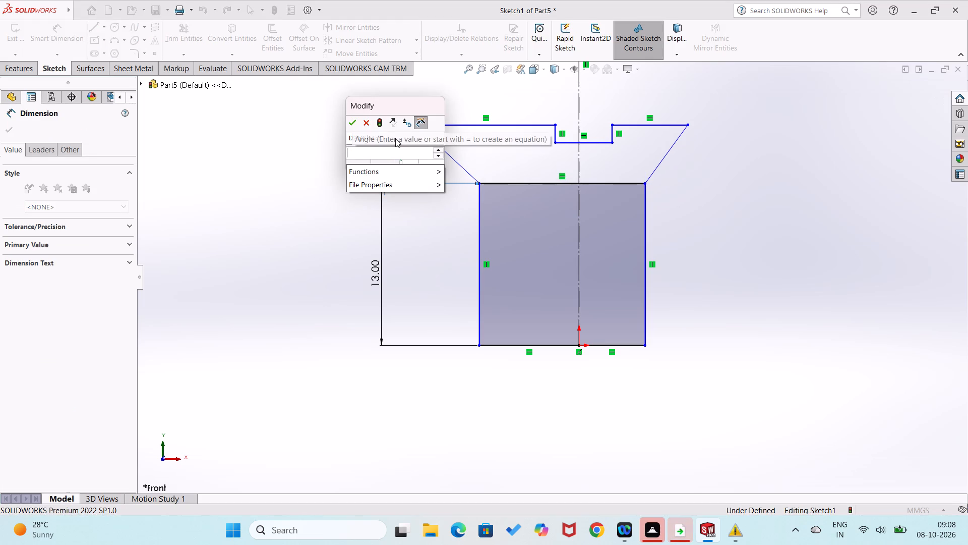
text(45)
key(Return)
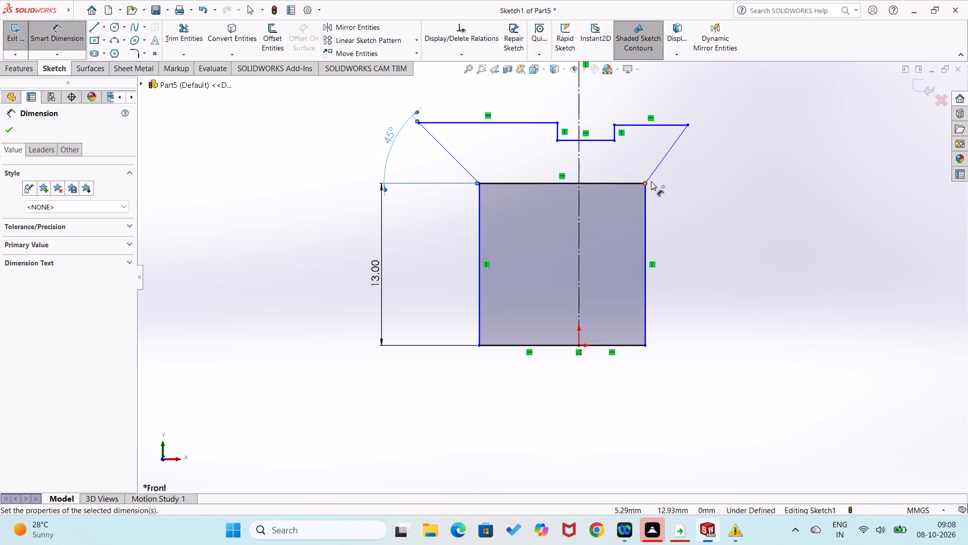
Set the angle between the head's right slanted side and the shank's top line to 45°.
click(631, 181)
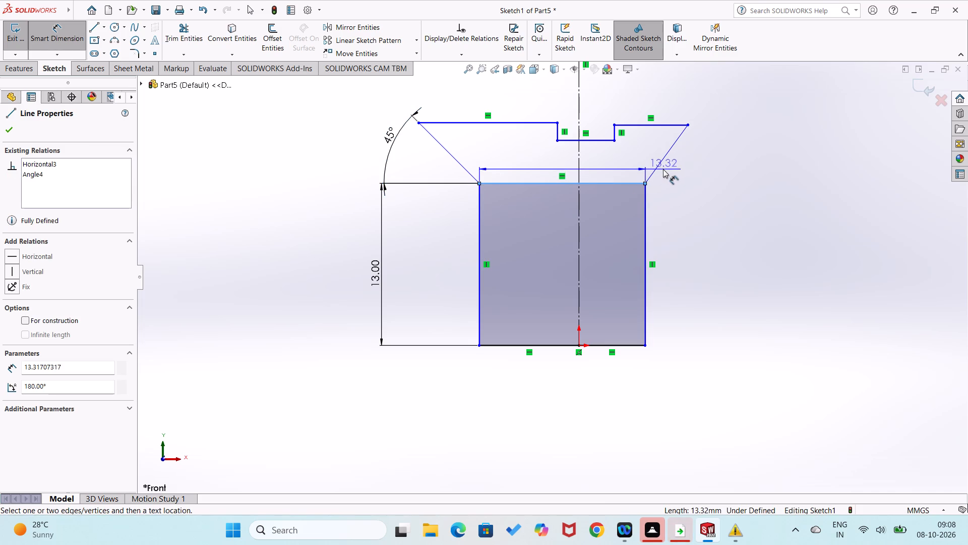
click(661, 161)
click(687, 157)
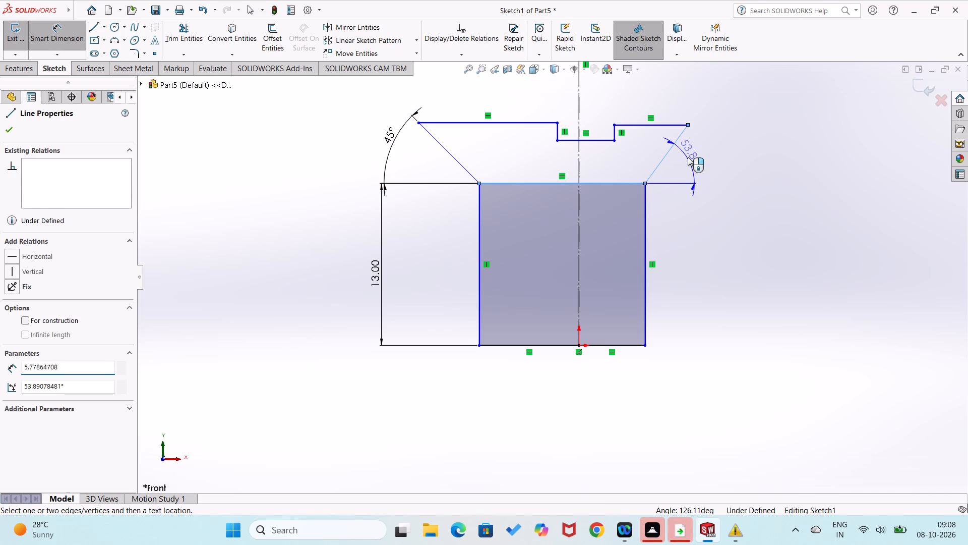
text(45)
key(Return)
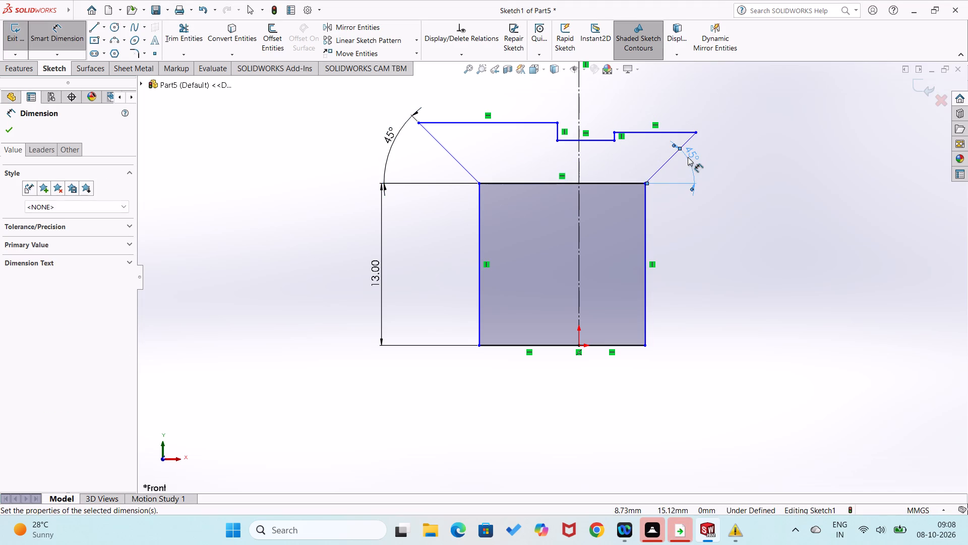
click(710, 238)
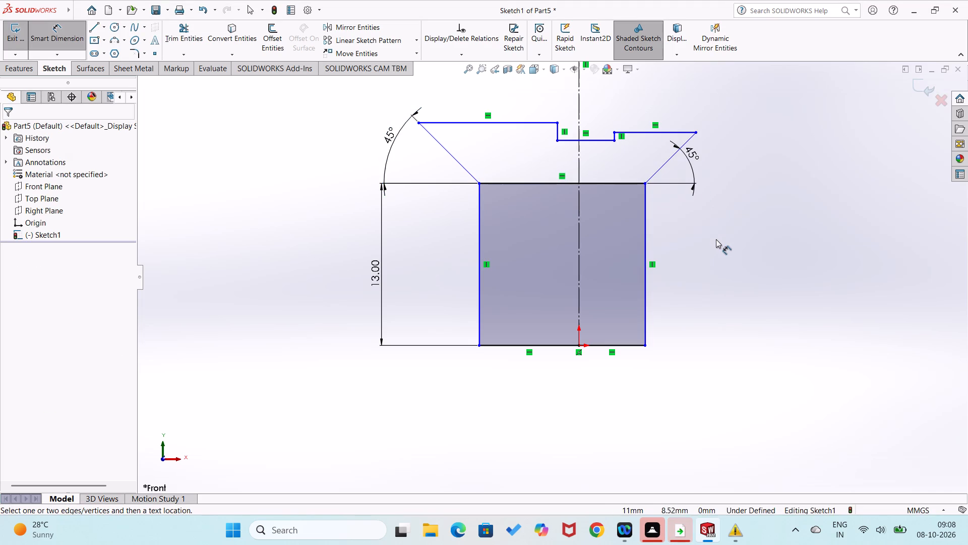
Dimension the shank's bottom segment between the centreline and its lower right corner as 2 mm.
click(637, 345)
click(633, 372)
key(2)
key(Return)
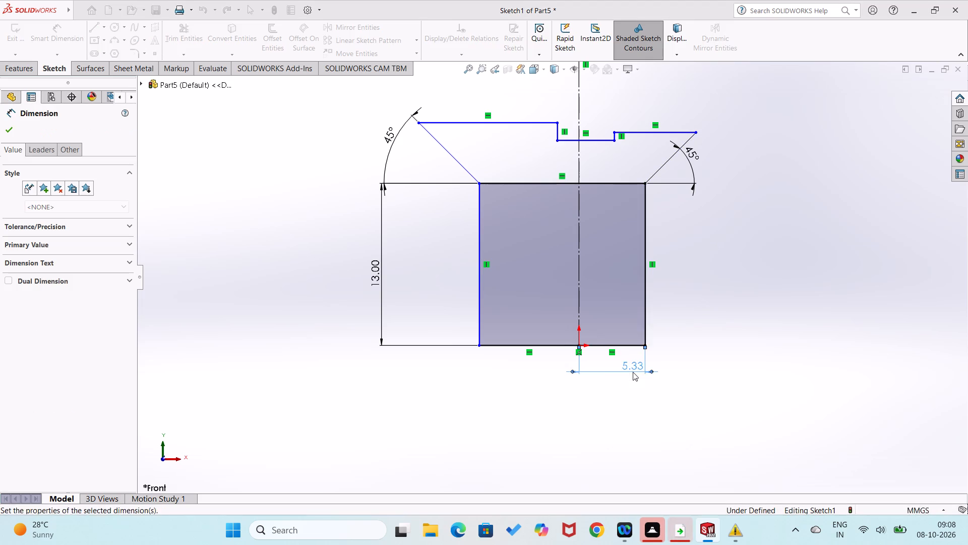
Dimension the shank's bottom segment between the centreline and its lower left corner, trying 2 mm and undoing that value.
drag(542, 347, 543, 355)
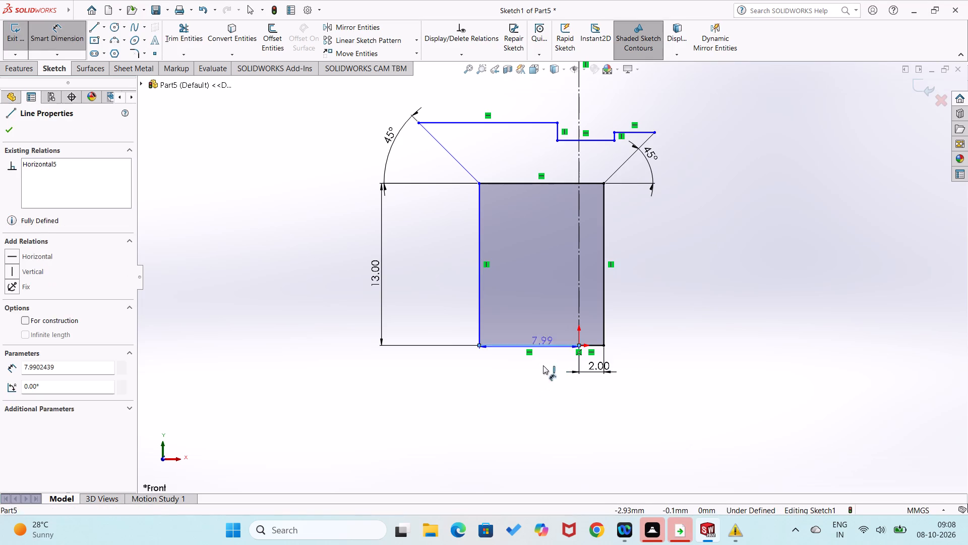
click(549, 384)
key(2)
key(Return)
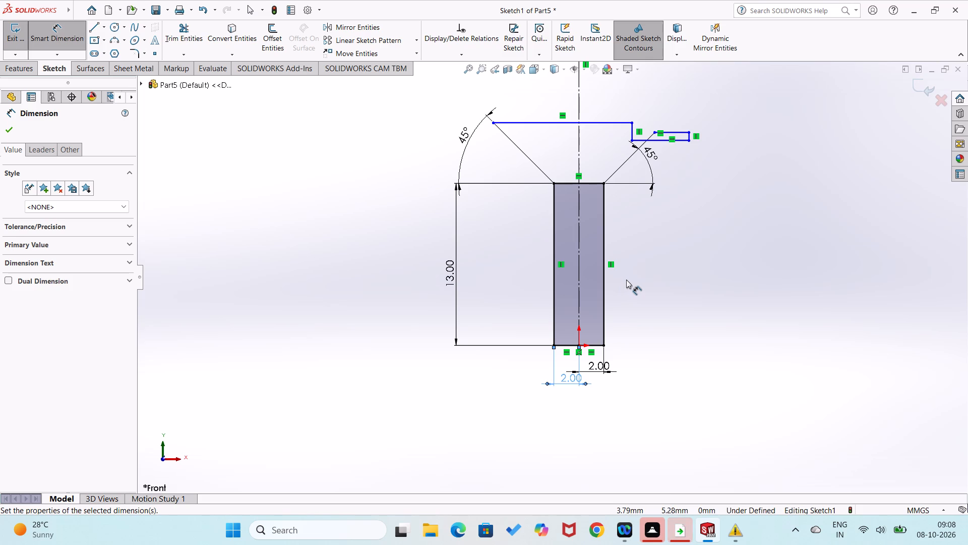
key(ctrl+z)
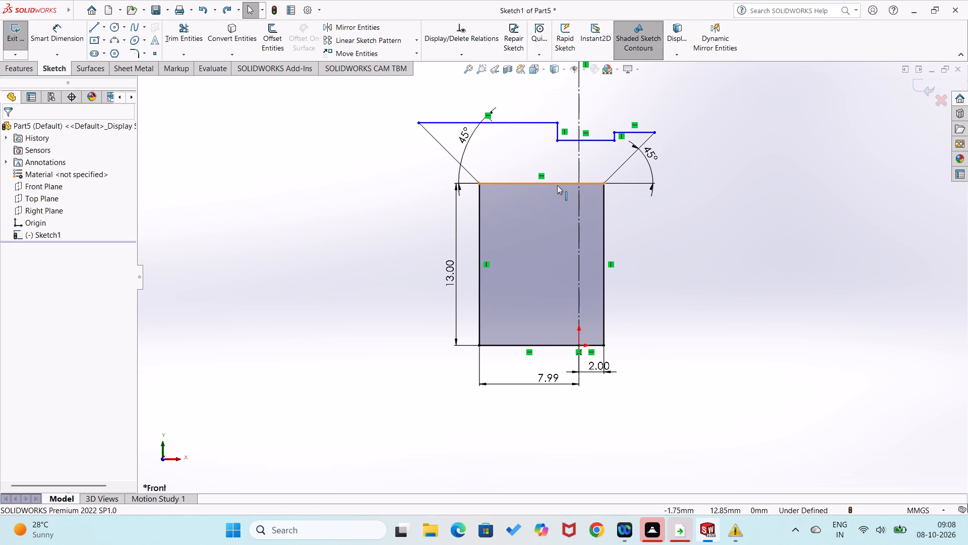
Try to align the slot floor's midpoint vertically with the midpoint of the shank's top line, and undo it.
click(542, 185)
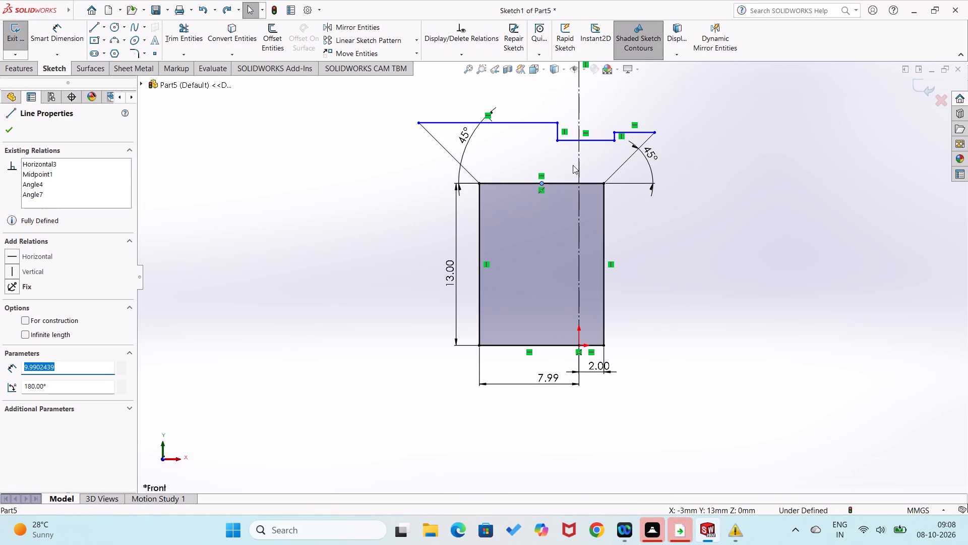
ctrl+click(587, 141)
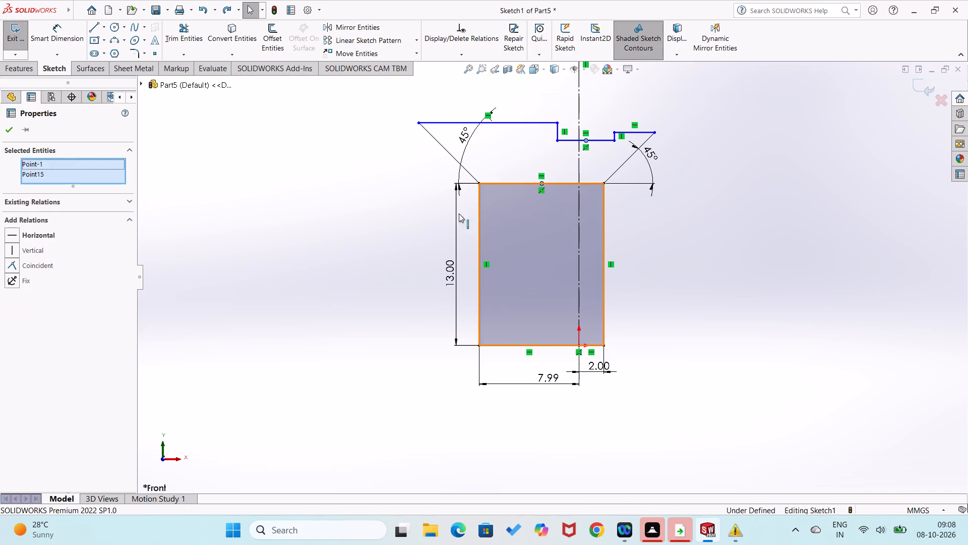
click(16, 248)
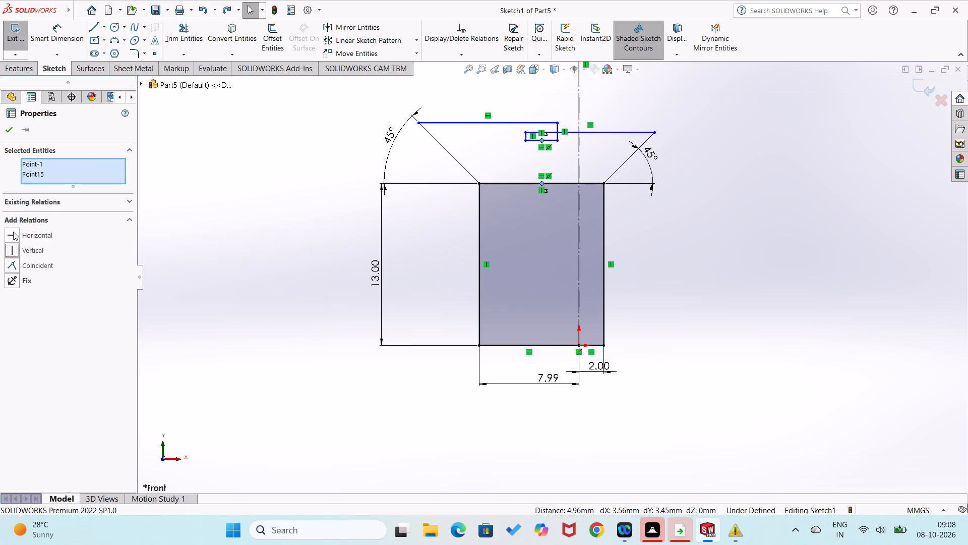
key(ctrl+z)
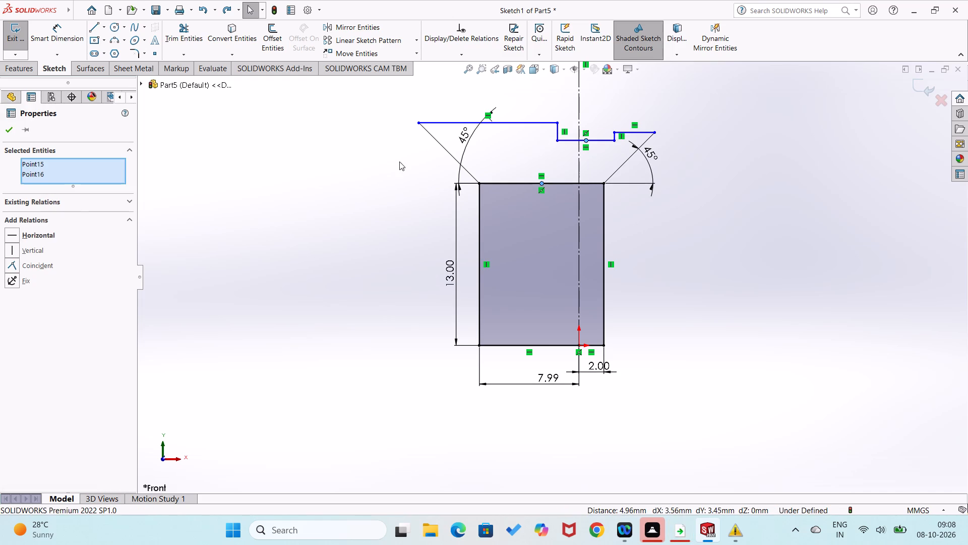
Dimension the head's flat top edge on the left of the slot as 6.5 mm.
right_click(530, 123)
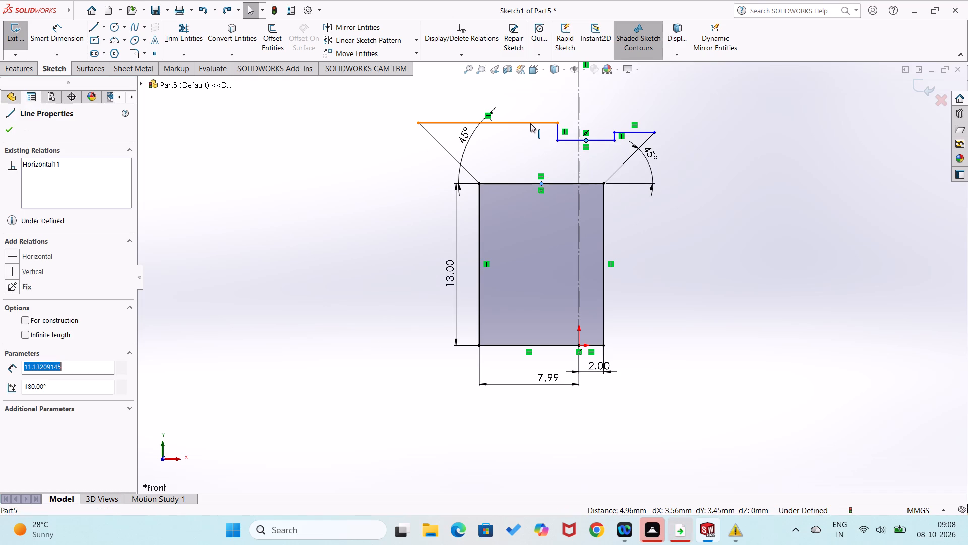
click(326, 284)
right_drag(326, 284, 339, 202)
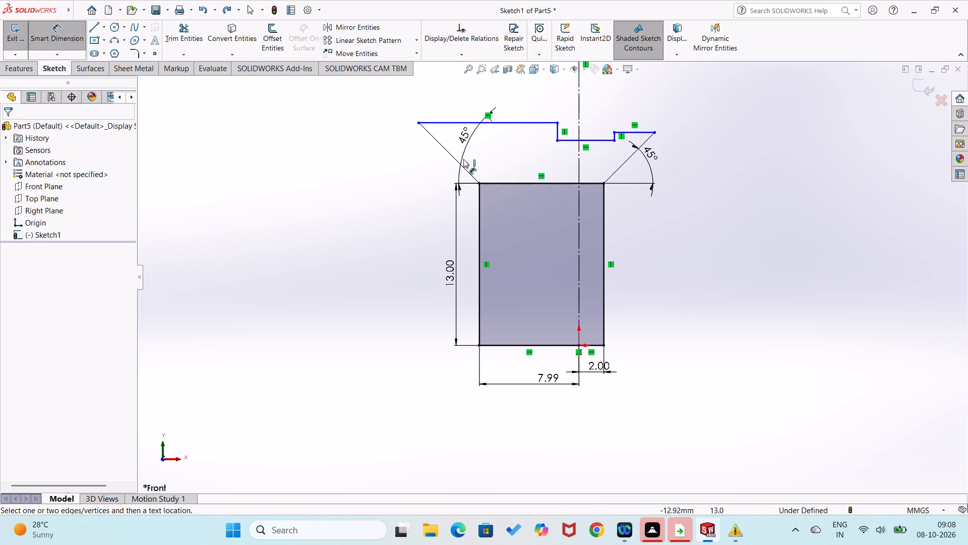
click(513, 122)
click(522, 104)
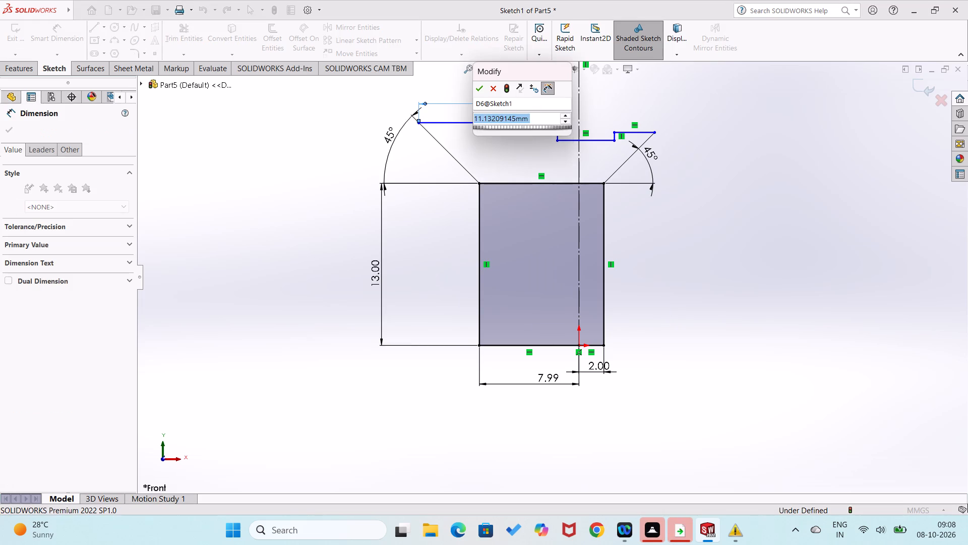
text(6.)
key(5)
key(Return)
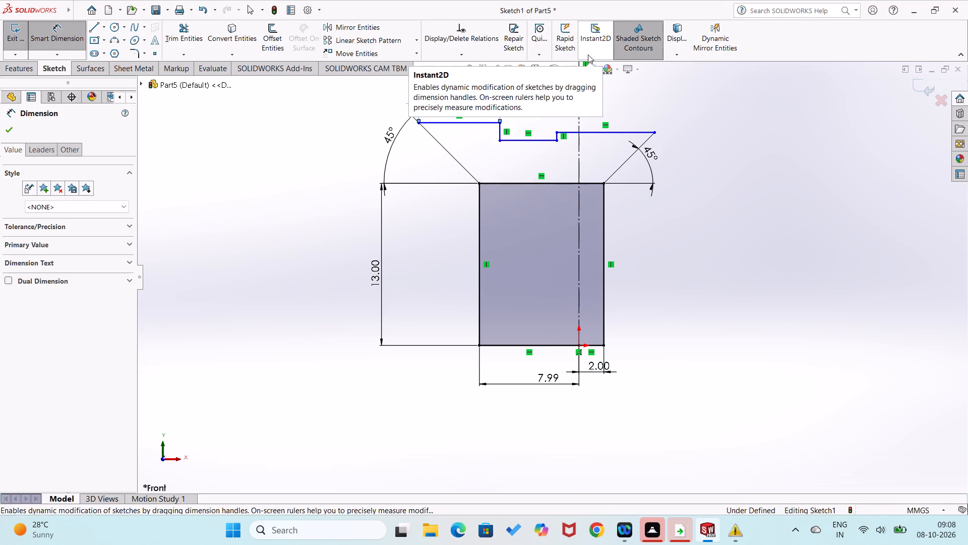
Dimension the head's flat top edge on the right of the slot as 6.5 mm.
click(633, 134)
click(633, 113)
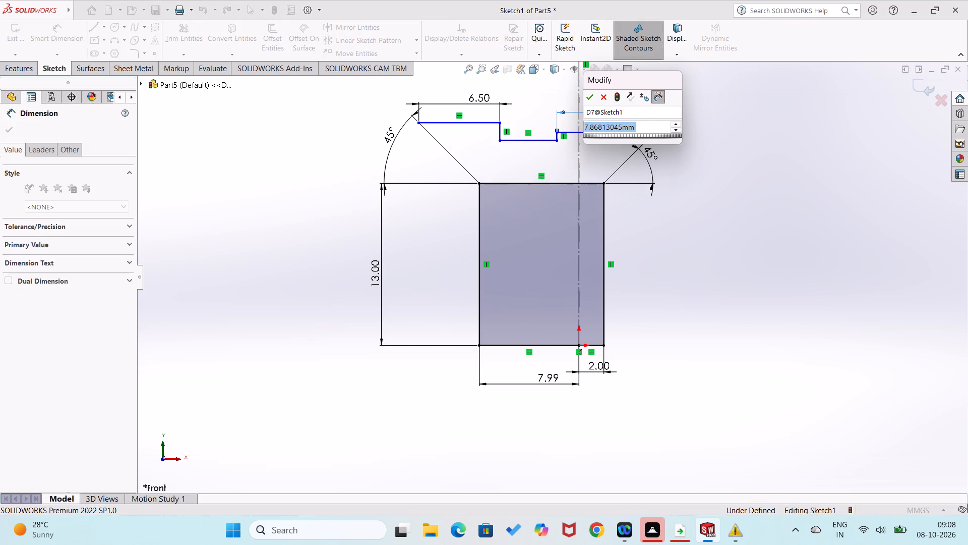
text(6.5)
key(Return)
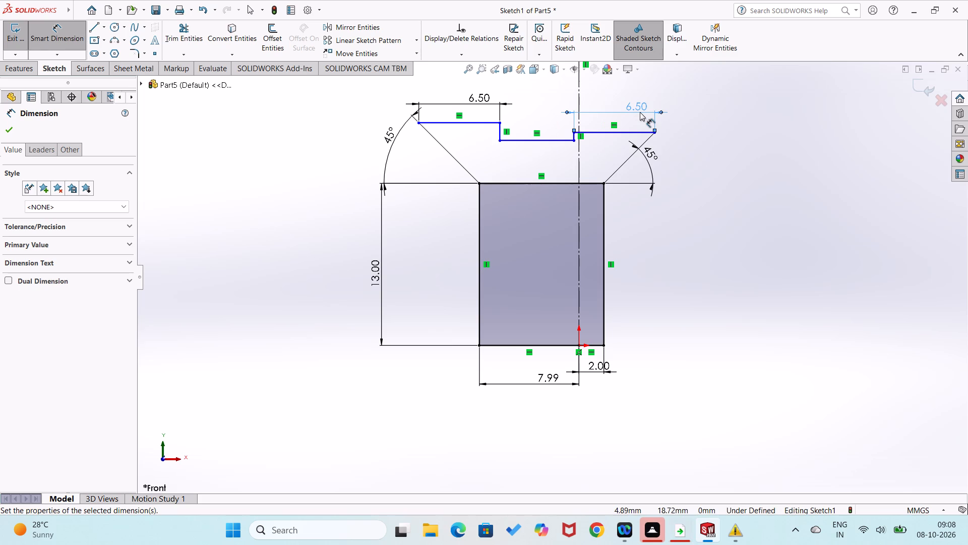
click(678, 216)
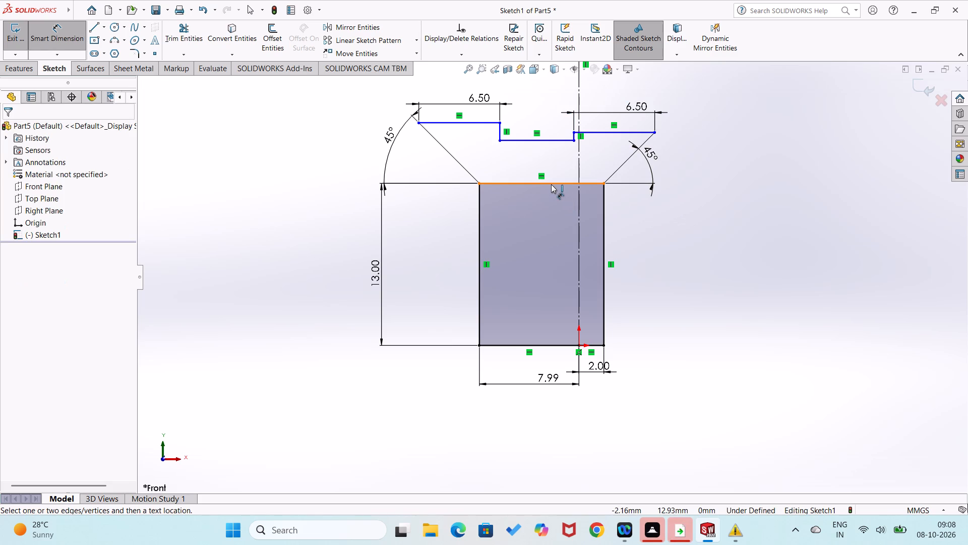
key(Escape)
Add a vertical relation between the midpoints of the shank's top line and the slot floor.
click(543, 182)
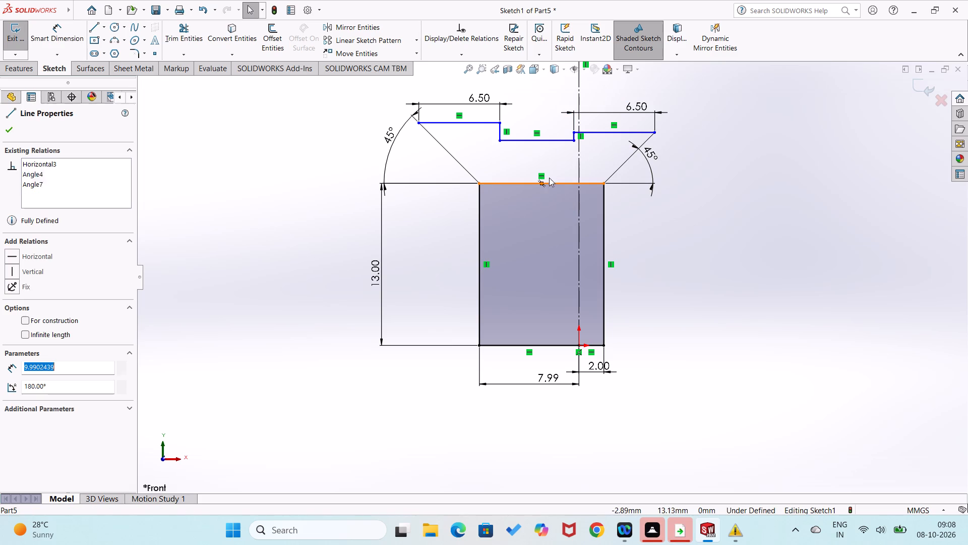
ctrl+click(538, 141)
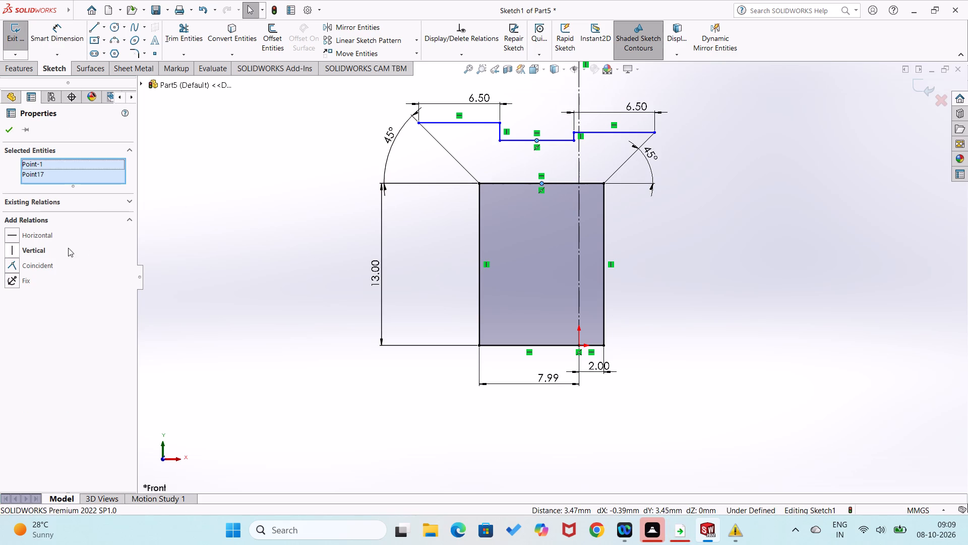
click(9, 249)
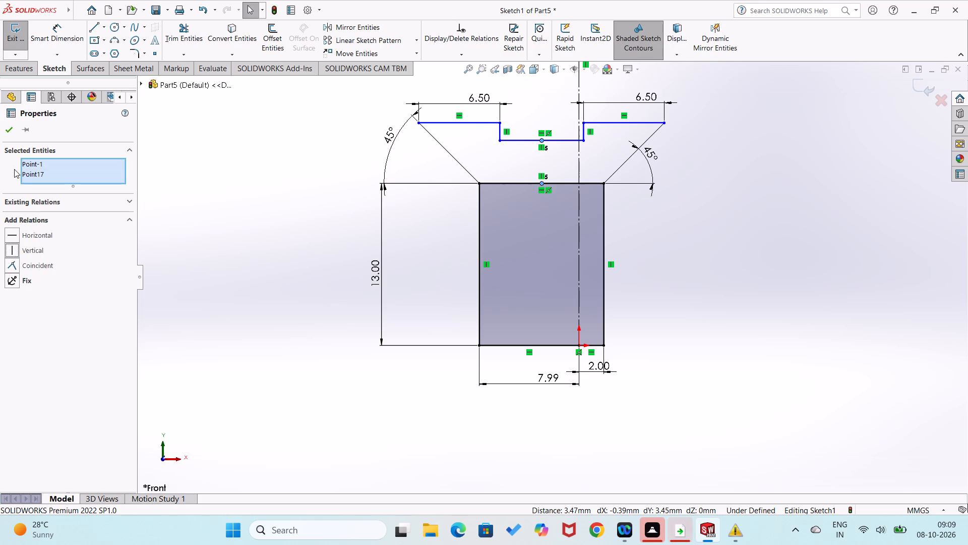
click(7, 131)
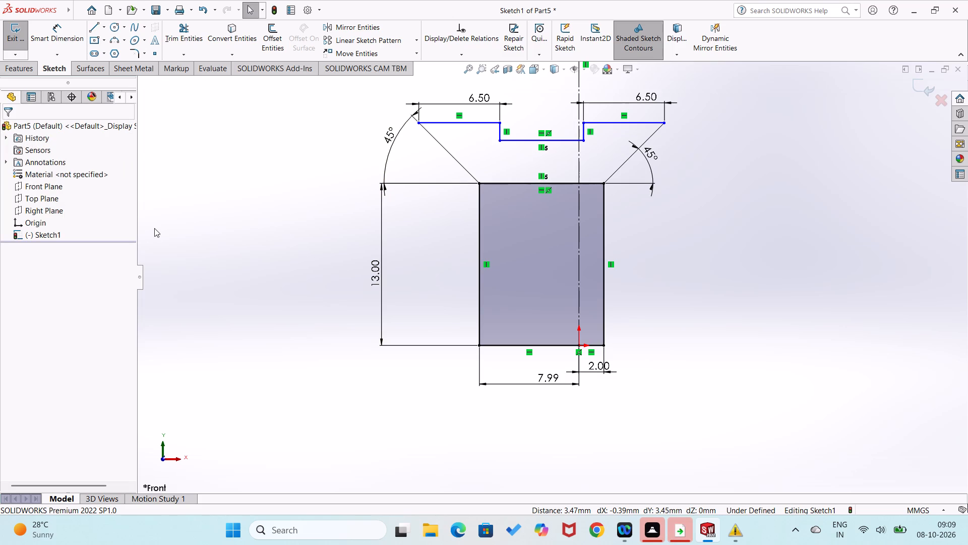
Set the dimension from the shank's lower left corner to the centreline to 2 mm.
double_click(559, 377)
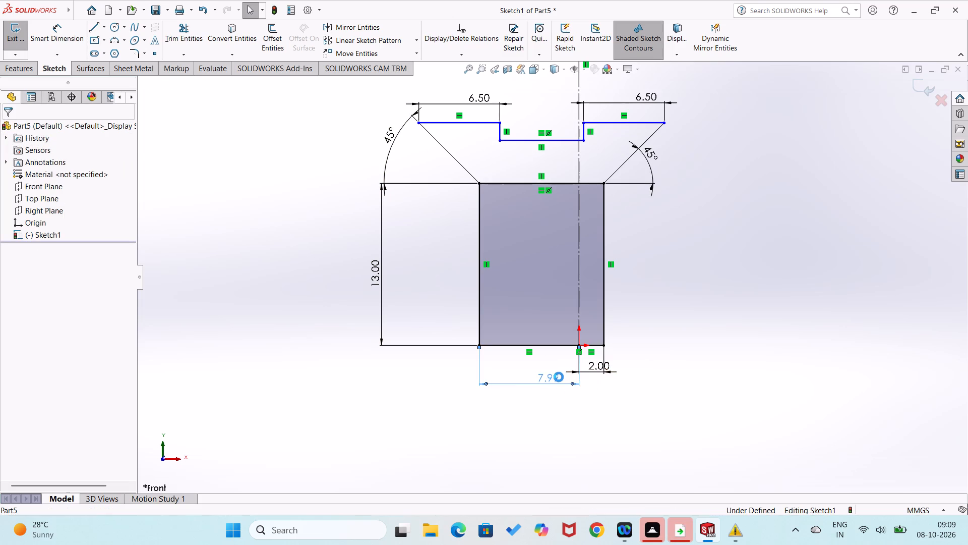
key(2)
key(Return)
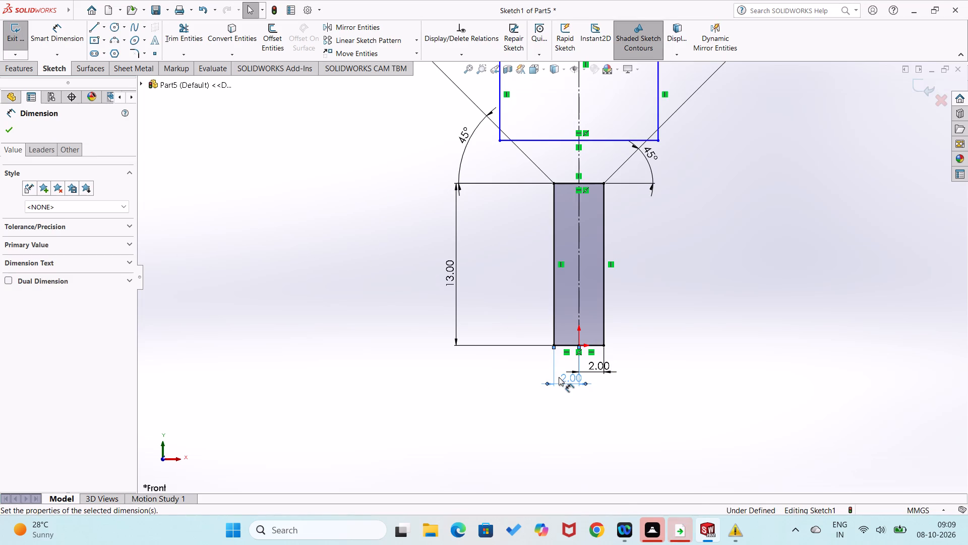
Dimension the slot's right vertical side as 1 mm deep.
scroll(643, 405, up, 3)
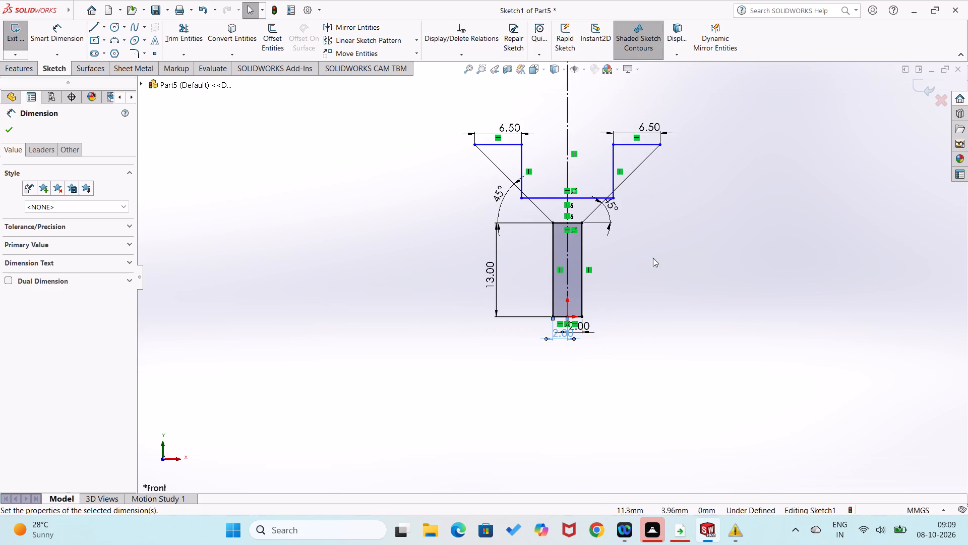
right_drag(678, 294, 719, 148)
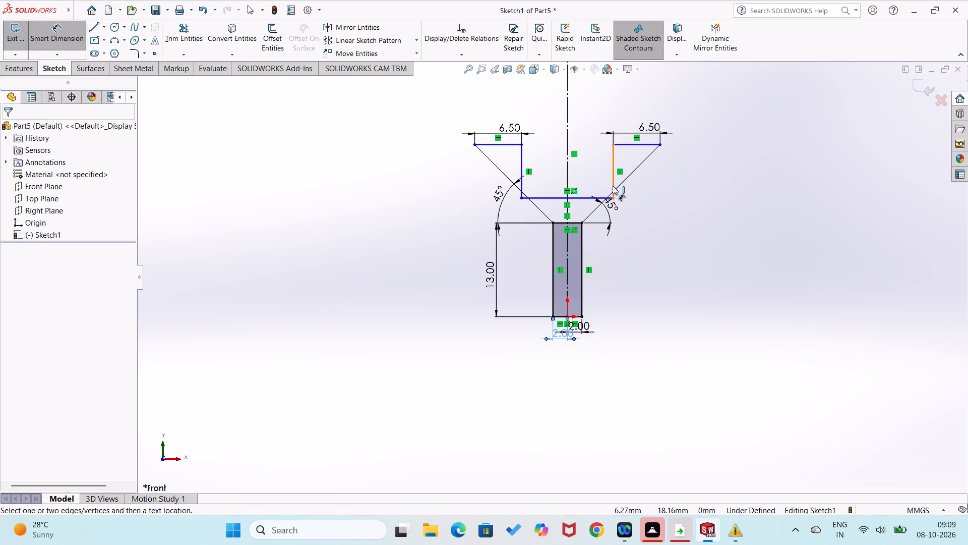
click(613, 186)
click(682, 171)
key(1)
key(Return)
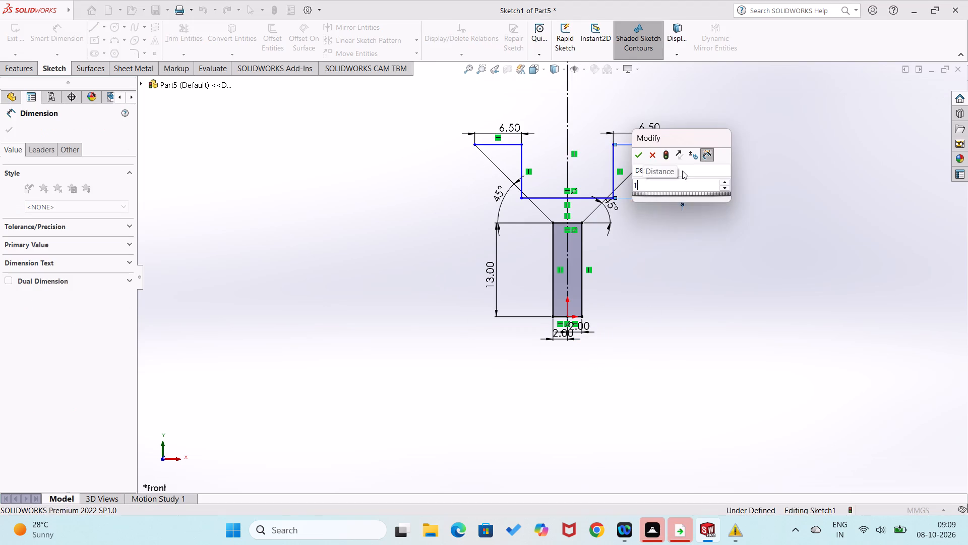
Dimension the slot floor's width as 2 mm.
click(584, 154)
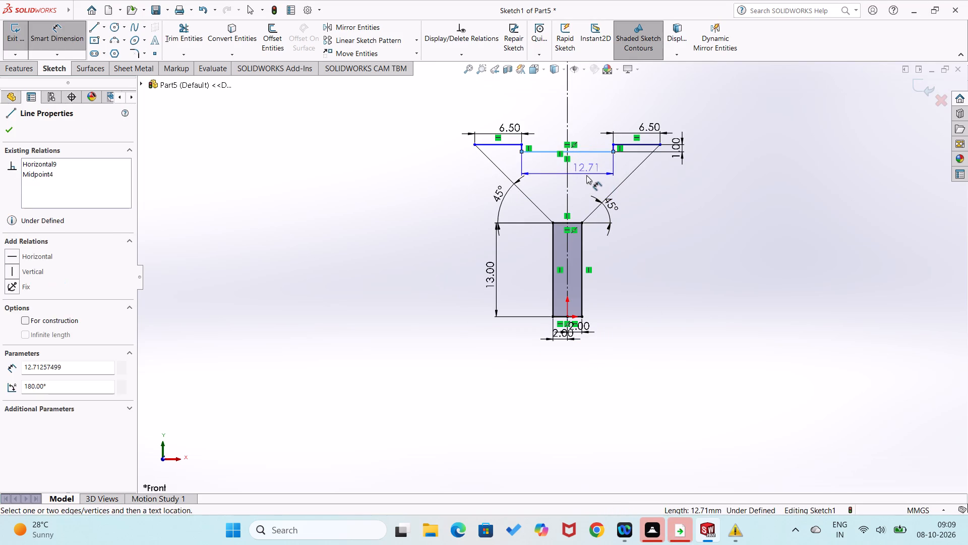
click(586, 176)
key(2)
key(Return)
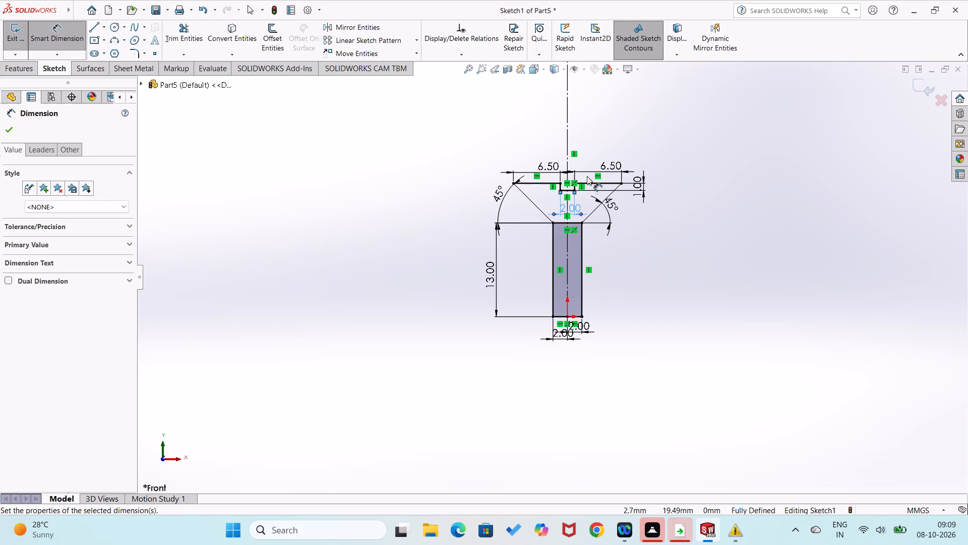
scroll(587, 183, down, 3)
click(694, 329)
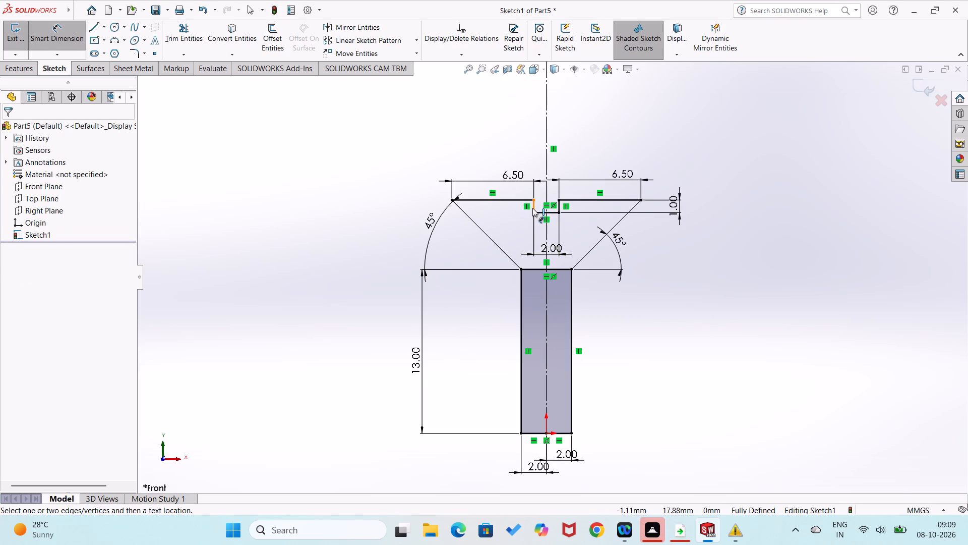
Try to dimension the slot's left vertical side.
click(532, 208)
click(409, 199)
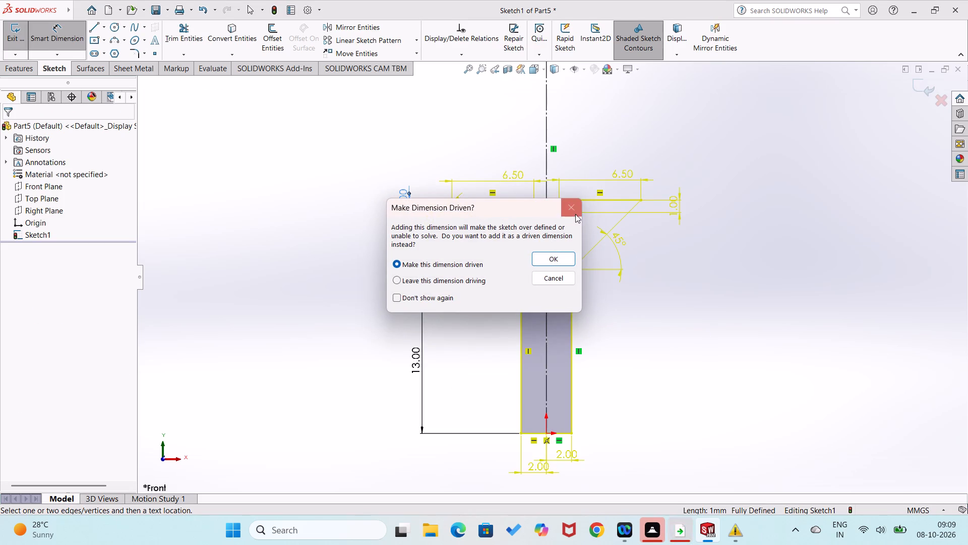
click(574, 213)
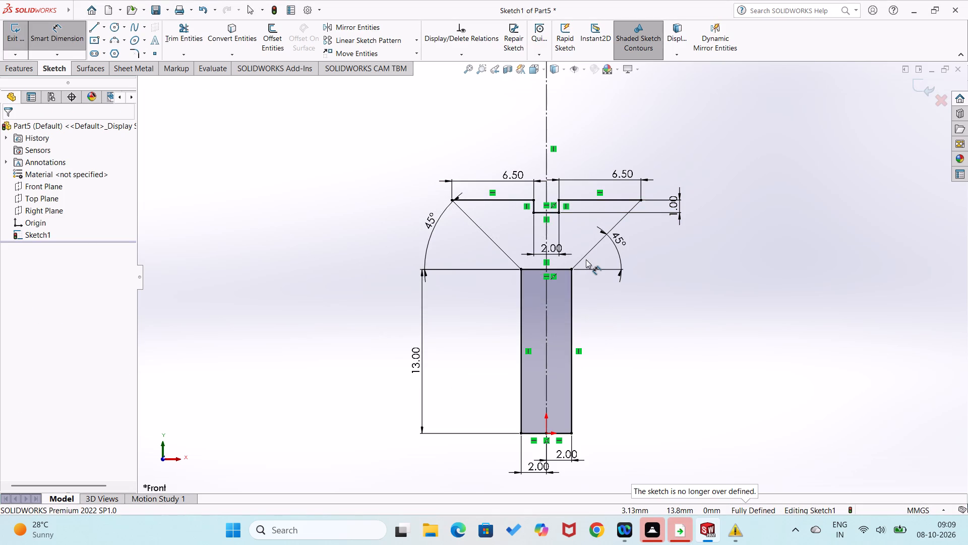
Trim away both halves of the shank's top line so the head and shank form one closed profile.
click(184, 50)
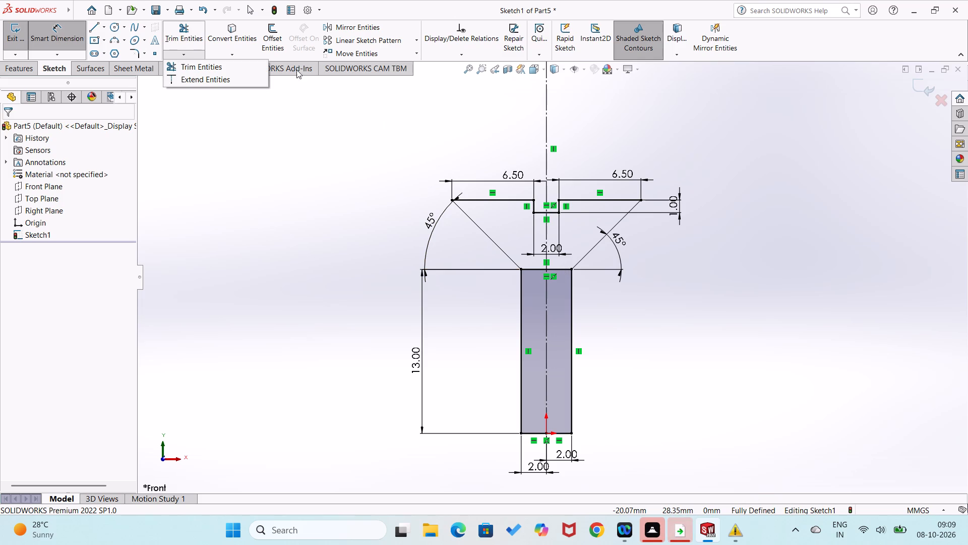
click(197, 39)
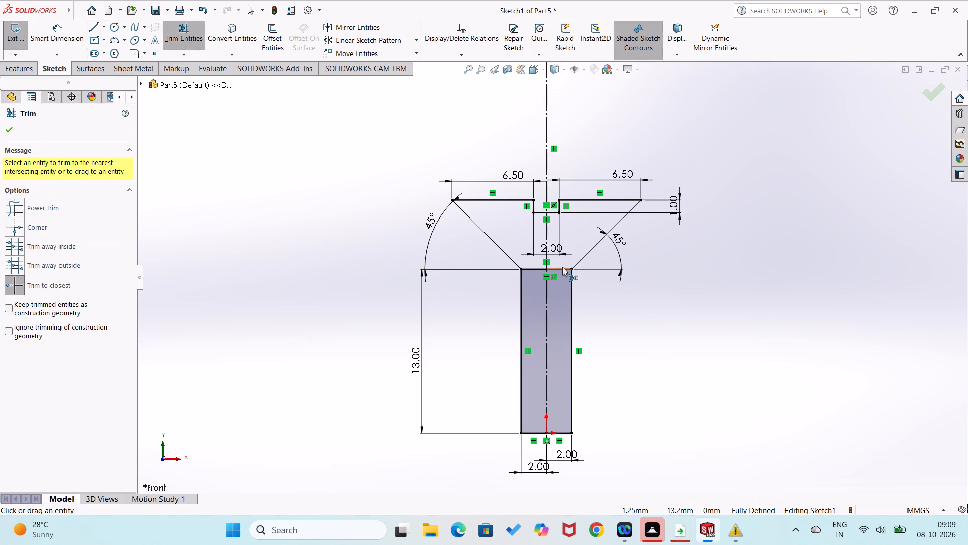
click(562, 266)
click(522, 276)
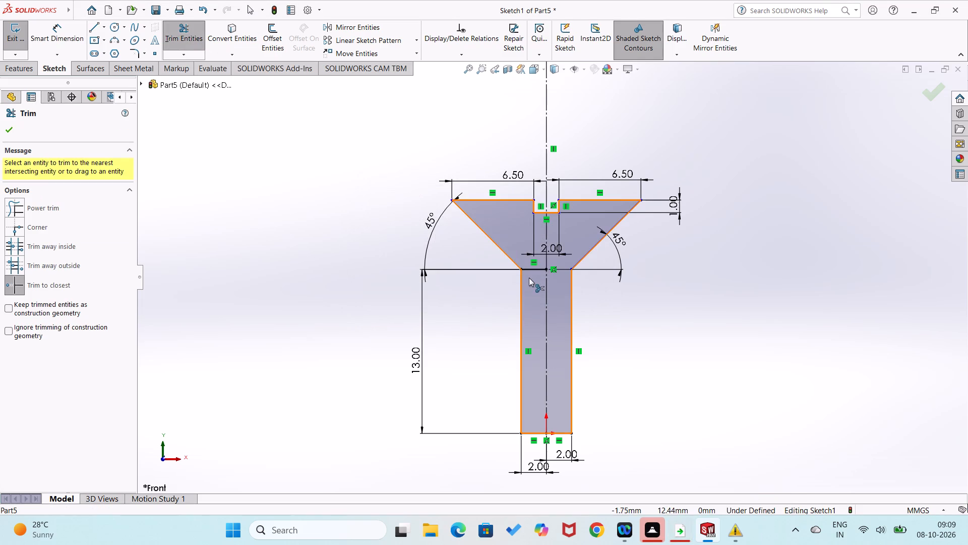
click(537, 270)
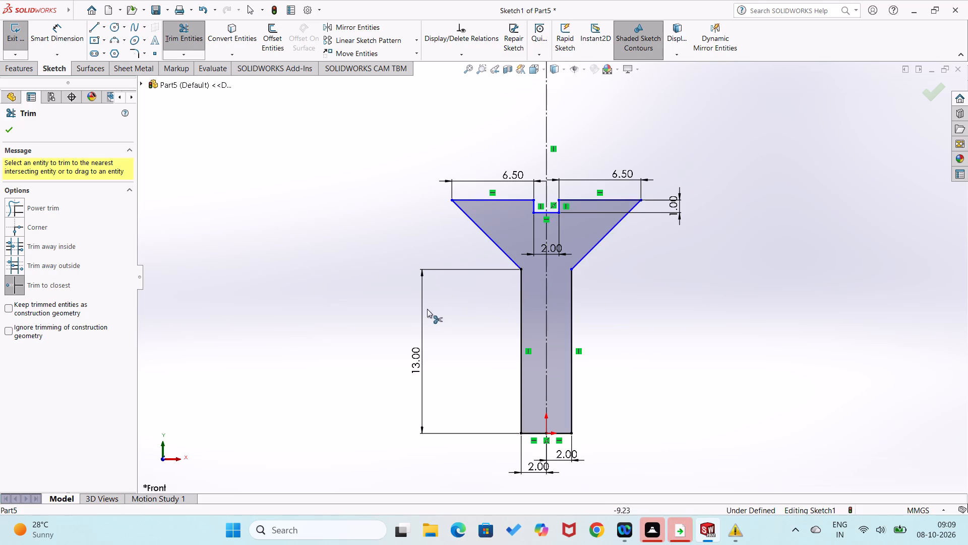
Dimension the horizontal distance from the shank's upper right corner to the head's right outer corner as 5.5 mm.
right_drag(364, 295, 369, 176)
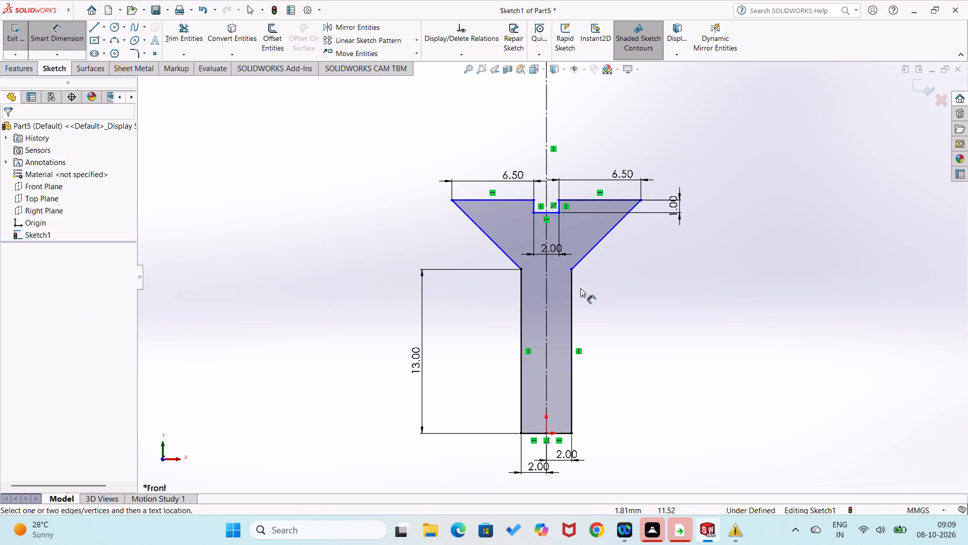
click(573, 270)
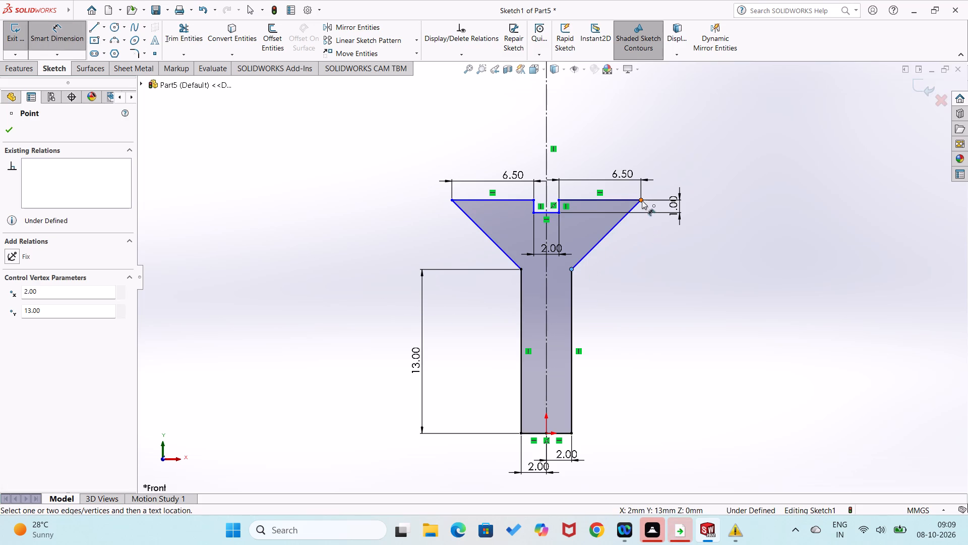
click(642, 200)
click(600, 281)
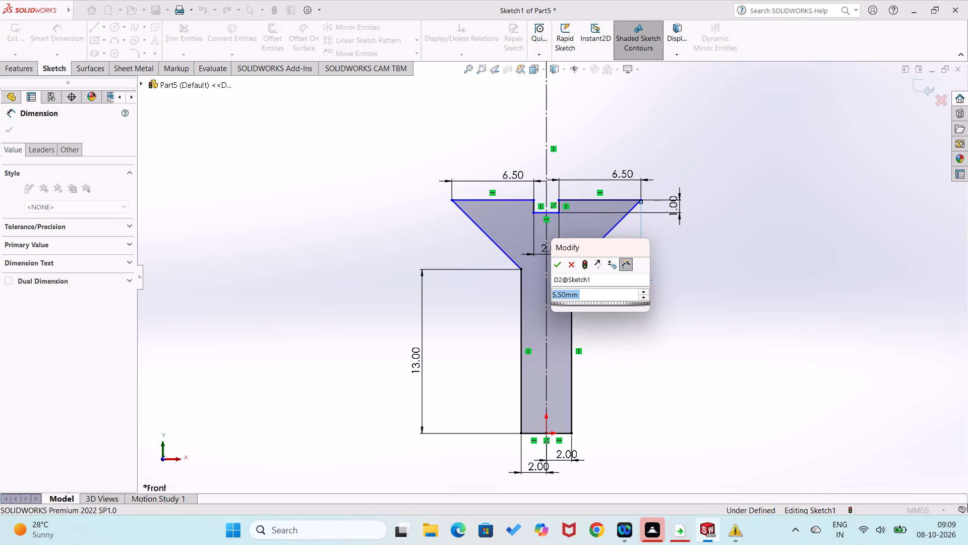
click(552, 266)
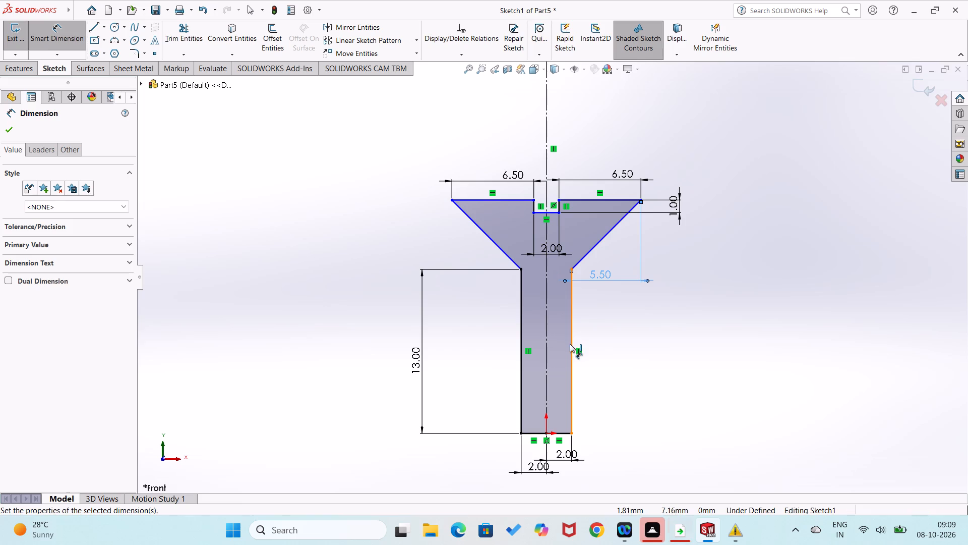
Dimension the shank's right vertical side as 13 mm.
click(571, 345)
click(589, 347)
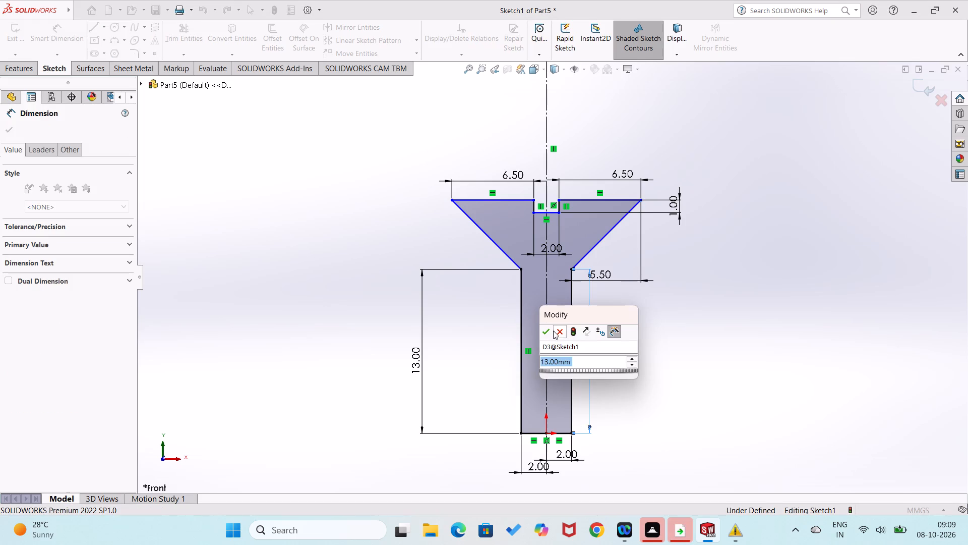
click(543, 329)
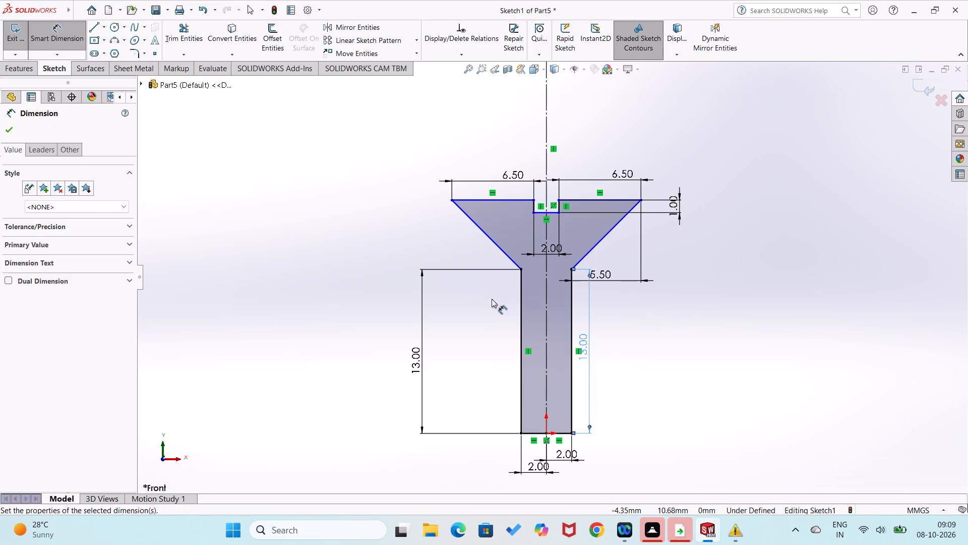
Dimension the vertical distance from the origin to the head's right outer corner as 18.5 mm.
scroll(520, 413, down, 1)
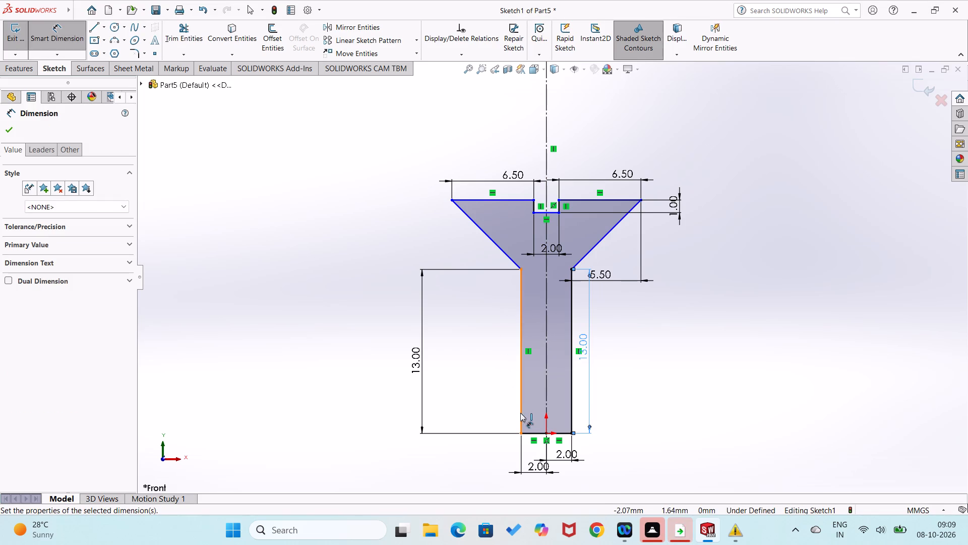
scroll(520, 413, down, 1)
scroll(520, 413, up, 3)
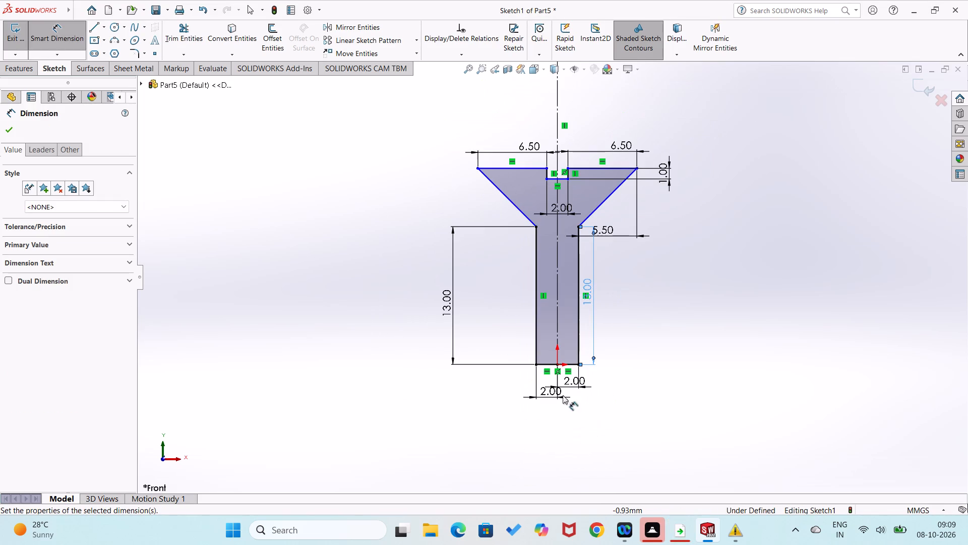
drag(559, 365, 583, 348)
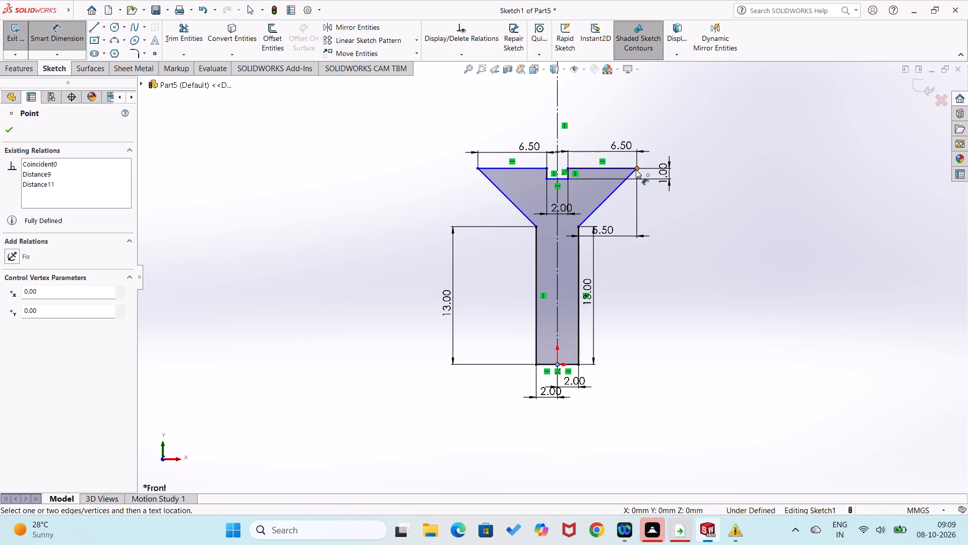
click(636, 170)
click(710, 214)
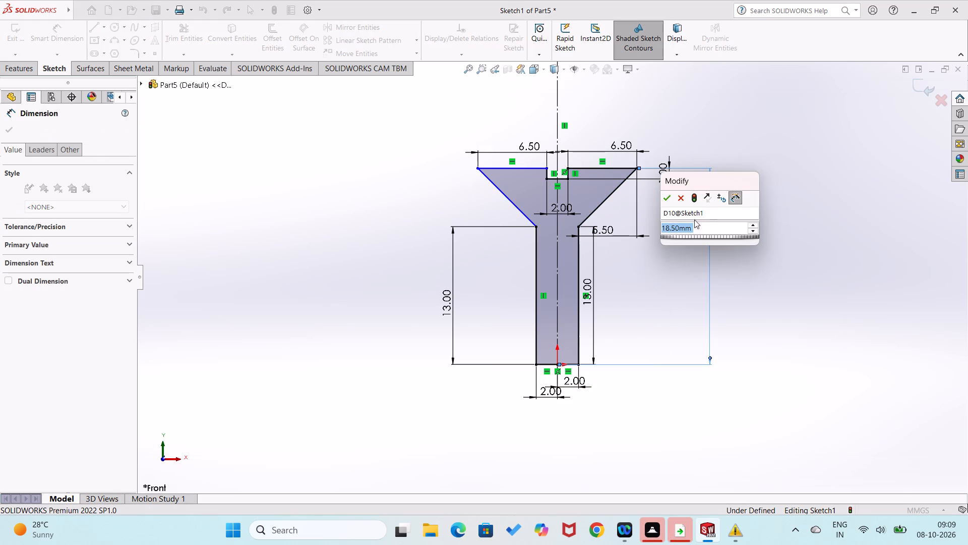
click(672, 200)
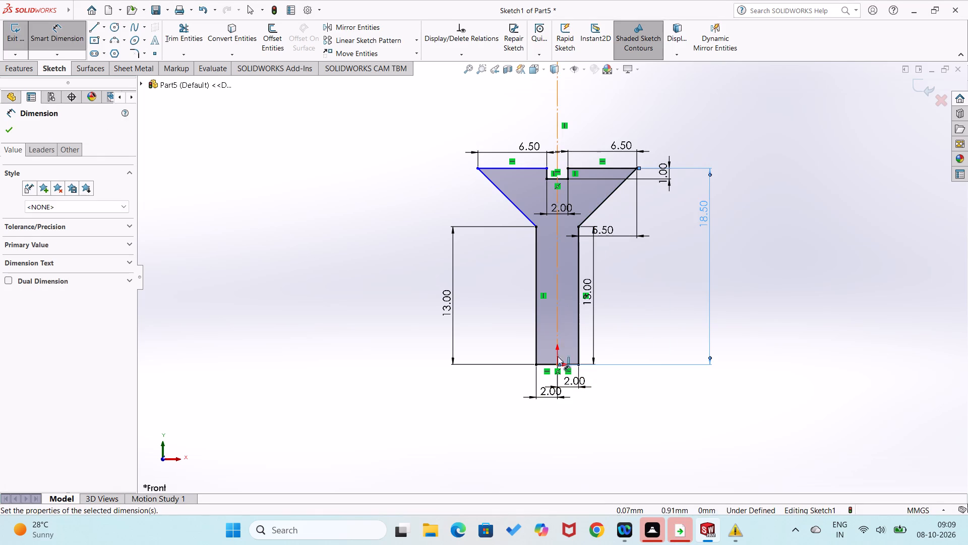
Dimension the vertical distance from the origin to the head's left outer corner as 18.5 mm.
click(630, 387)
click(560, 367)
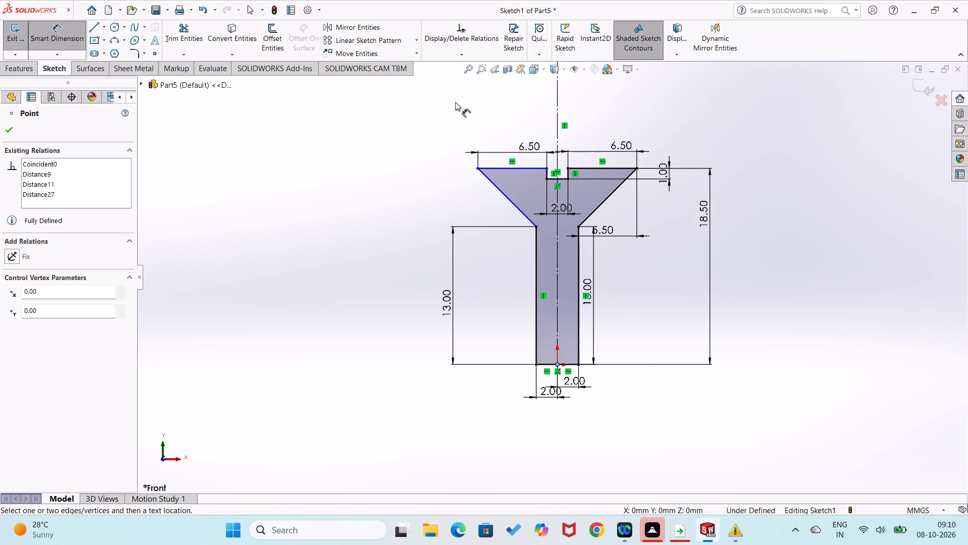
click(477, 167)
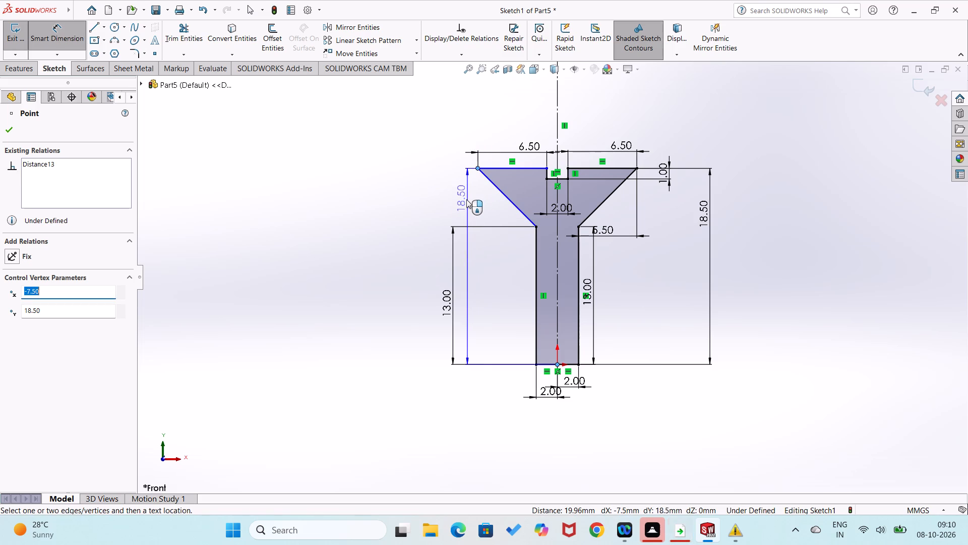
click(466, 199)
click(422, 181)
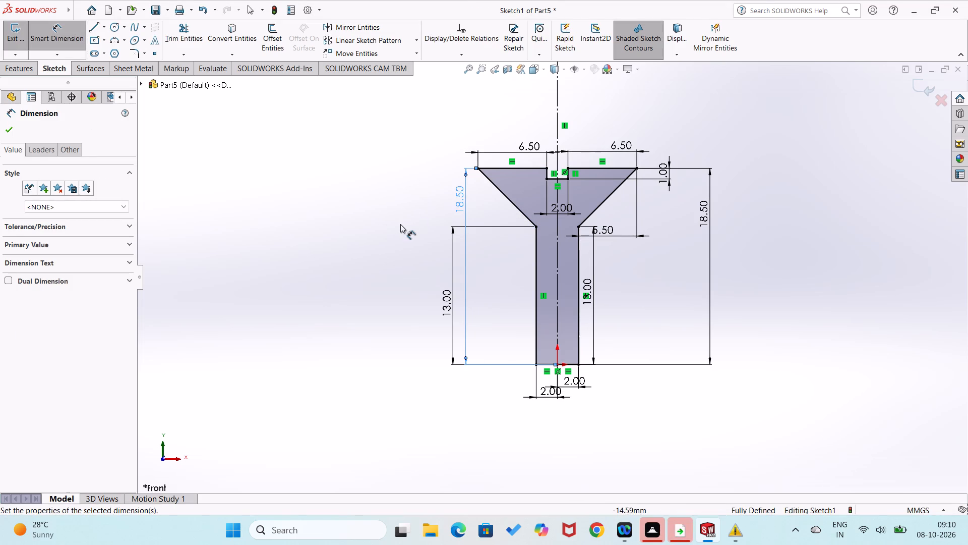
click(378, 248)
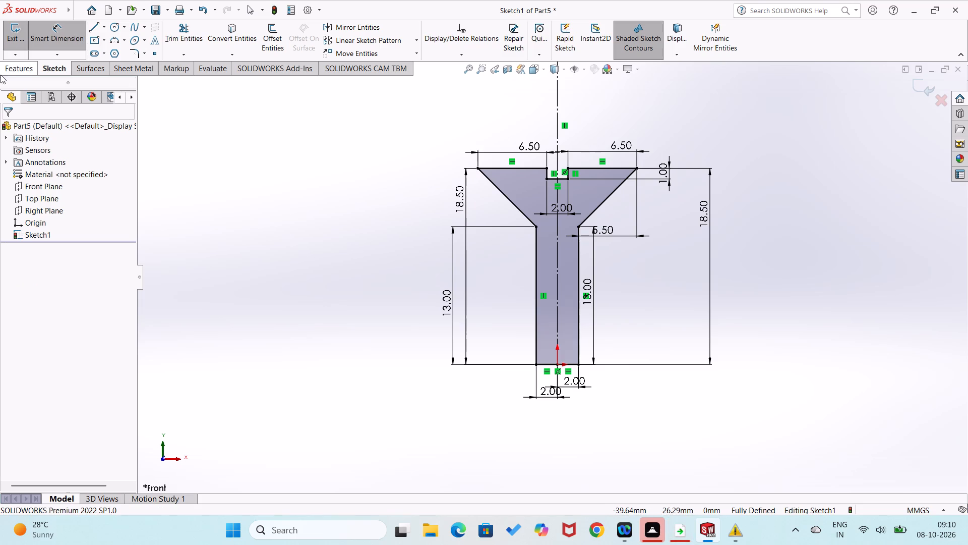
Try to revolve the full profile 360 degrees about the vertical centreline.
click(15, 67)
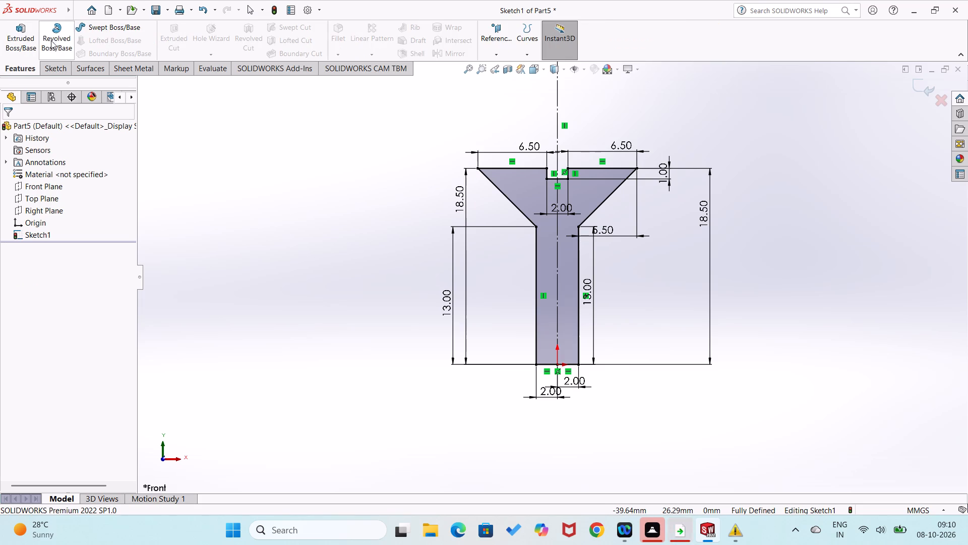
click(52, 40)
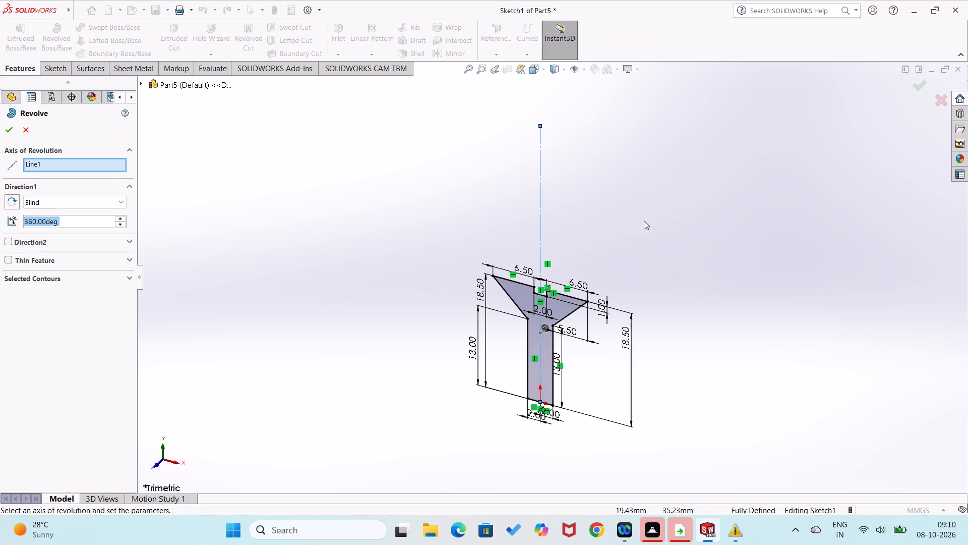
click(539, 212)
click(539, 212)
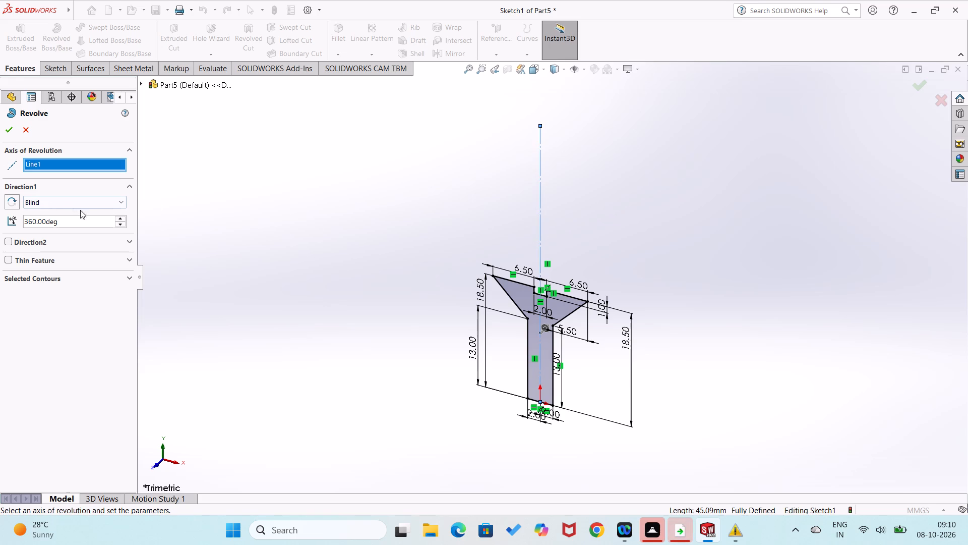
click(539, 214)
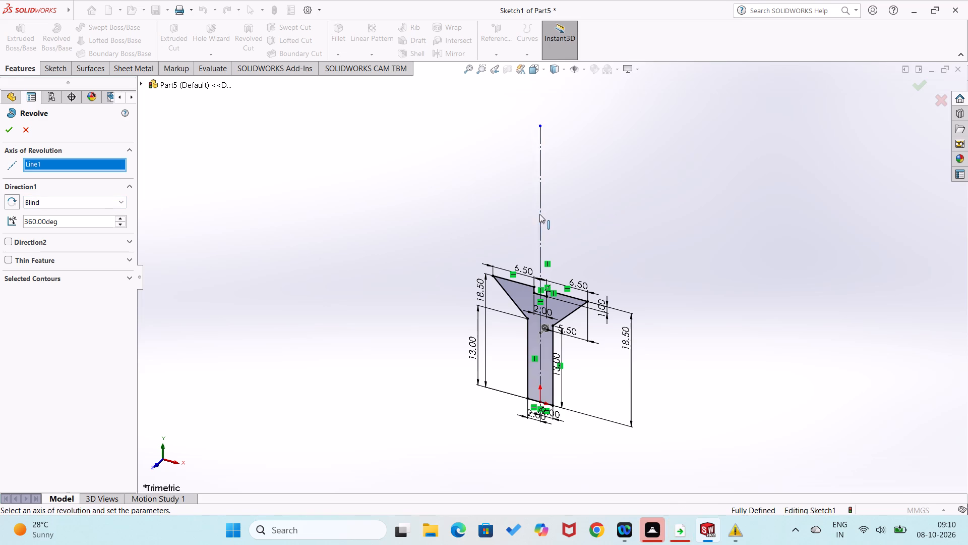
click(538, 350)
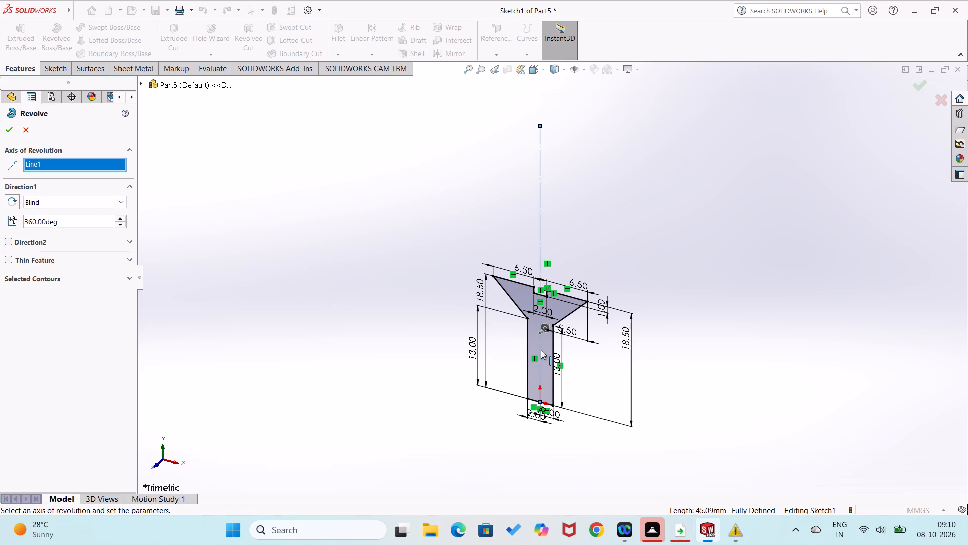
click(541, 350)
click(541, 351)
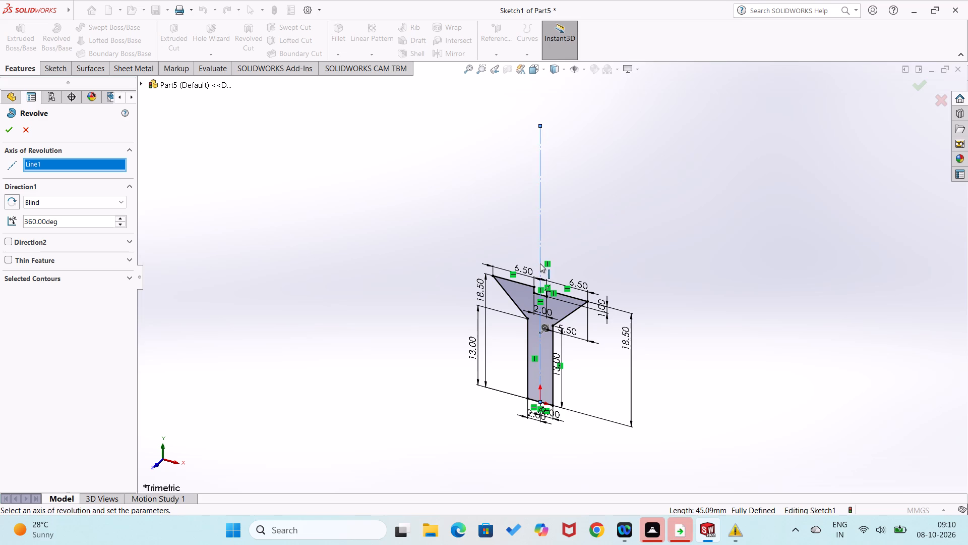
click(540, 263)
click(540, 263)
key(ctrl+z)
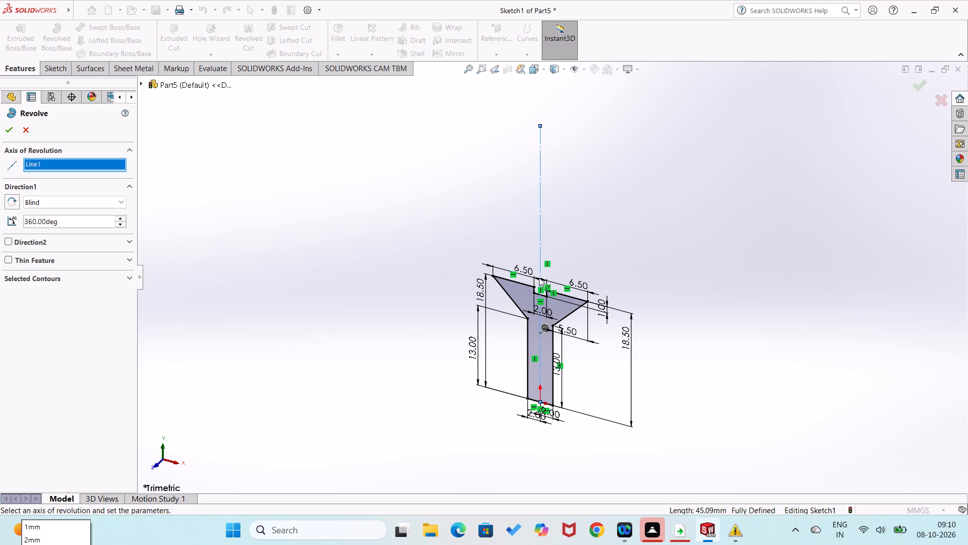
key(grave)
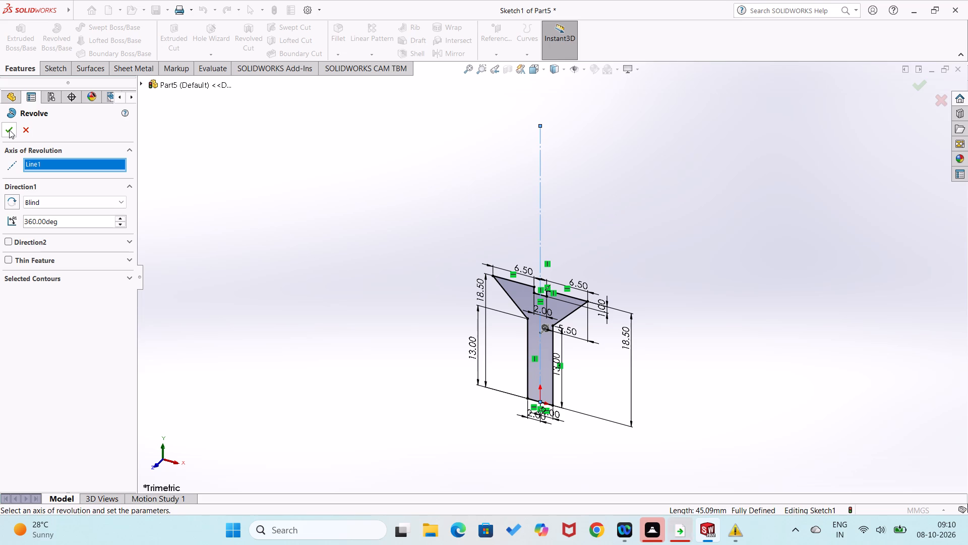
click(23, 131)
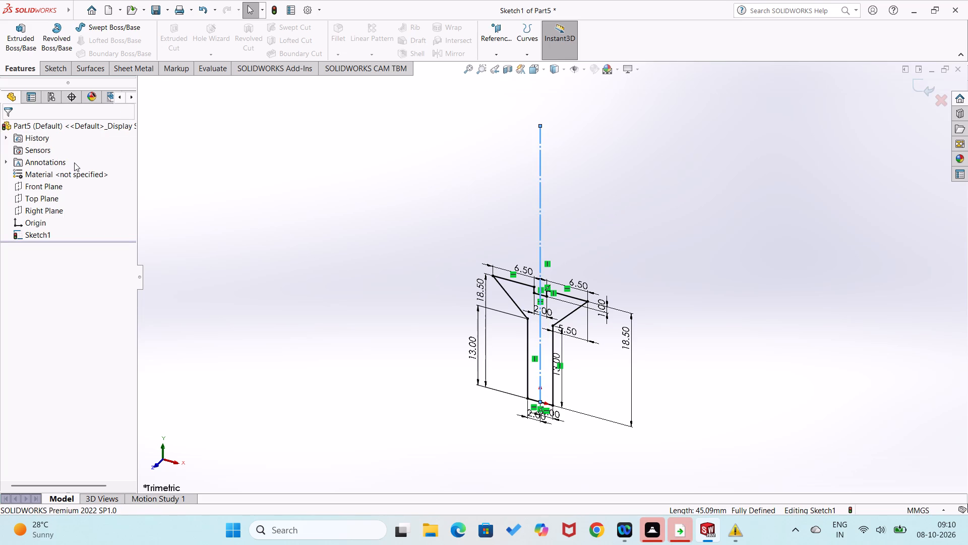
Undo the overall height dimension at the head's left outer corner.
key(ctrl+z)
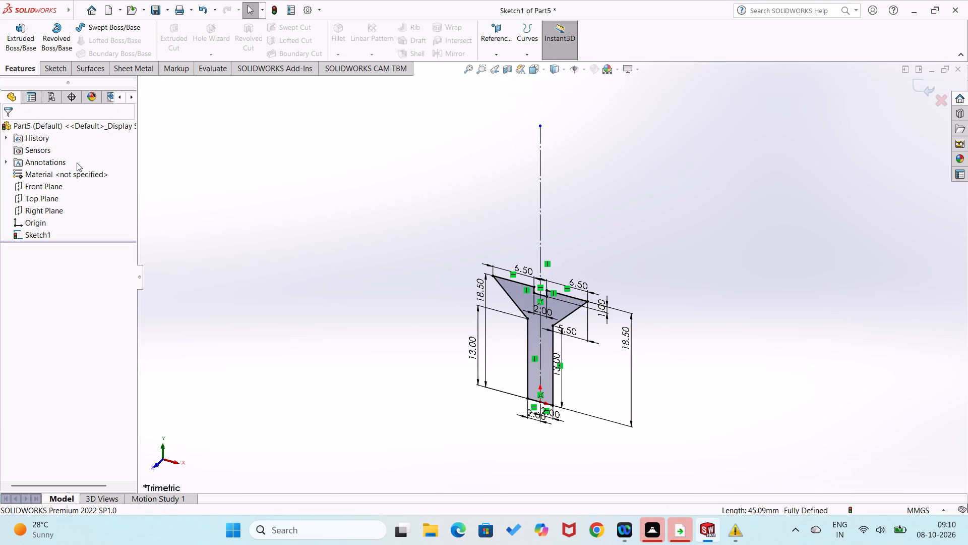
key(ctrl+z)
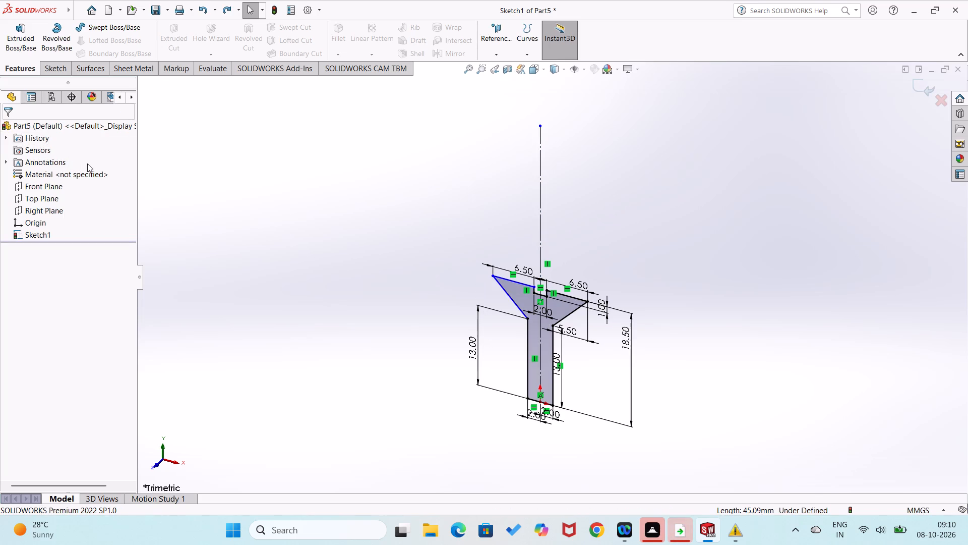
Delete the bottom line, vertical shank line and sloped head line from the left half of the screw profile.
key(ctrl+8)
scroll(291, 199, down, 4)
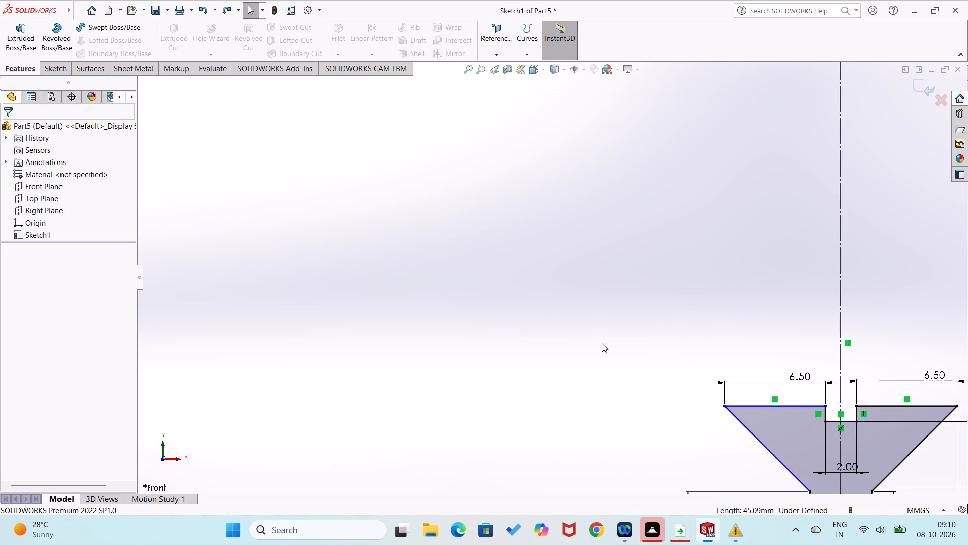
scroll(608, 343, up, 4)
scroll(669, 300, down, 3)
scroll(711, 356, up, 4)
scroll(678, 310, down, 4)
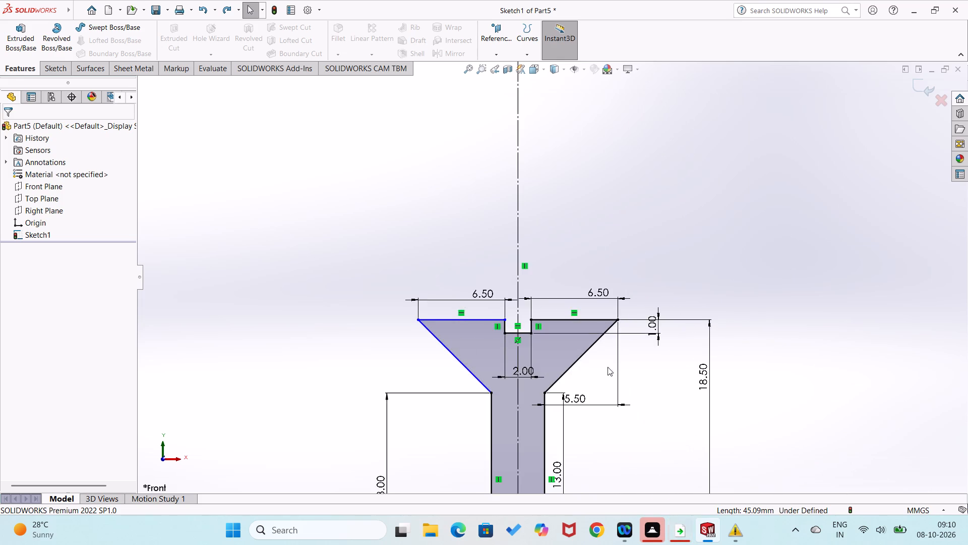
scroll(593, 386, up, 4)
scroll(585, 339, down, 4)
scroll(566, 348, up, 2)
scroll(566, 304, down, 4)
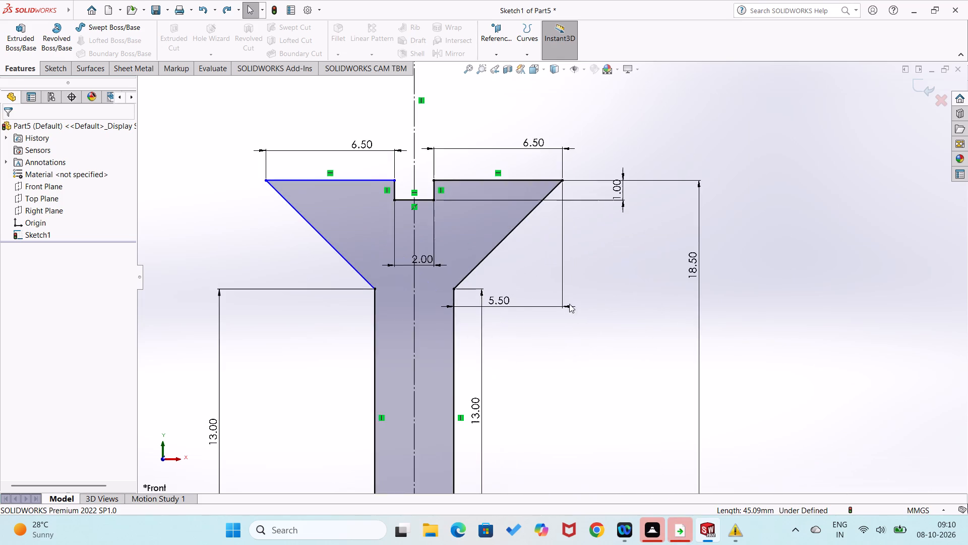
scroll(539, 344, up, 3)
scroll(533, 318, down, 3)
scroll(519, 387, up, 4)
scroll(516, 350, down, 3)
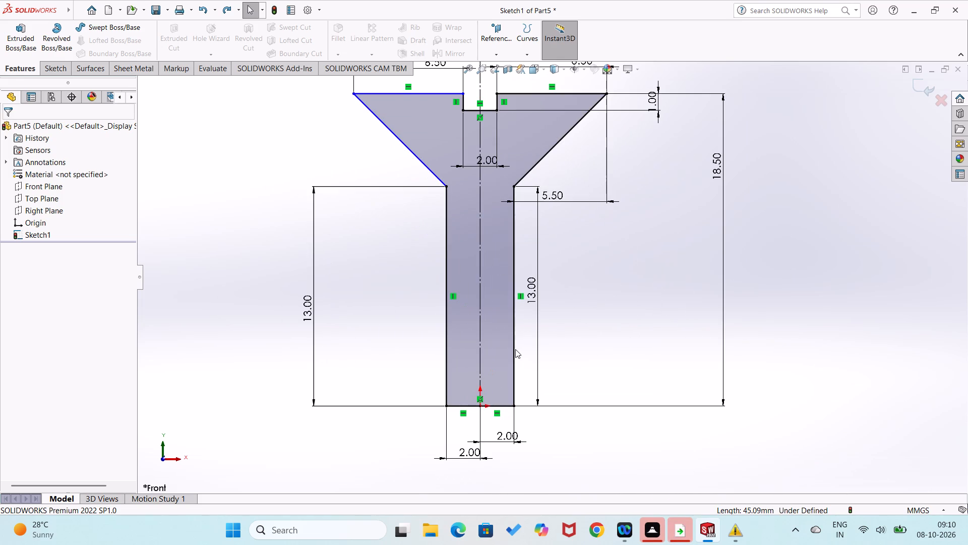
click(462, 406)
key(Delete)
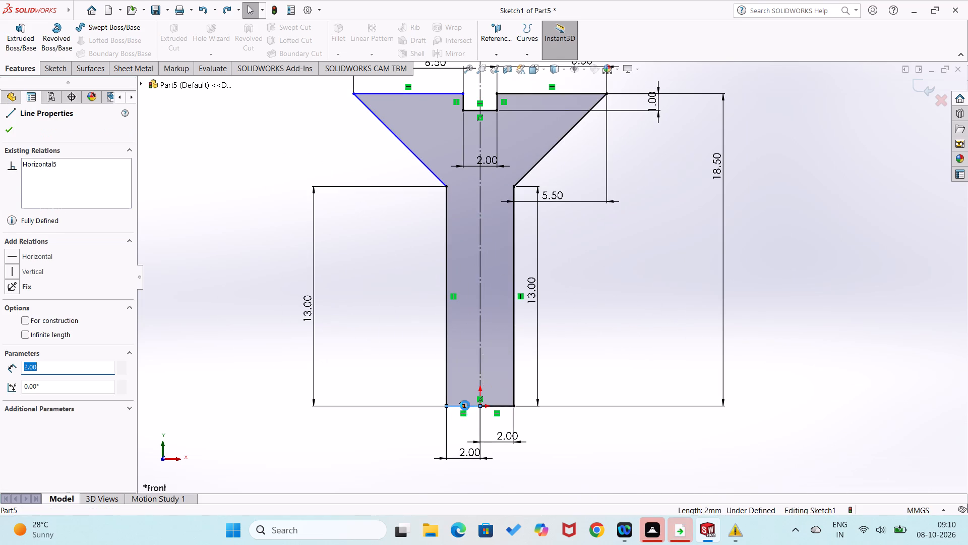
click(444, 389)
key(Delete)
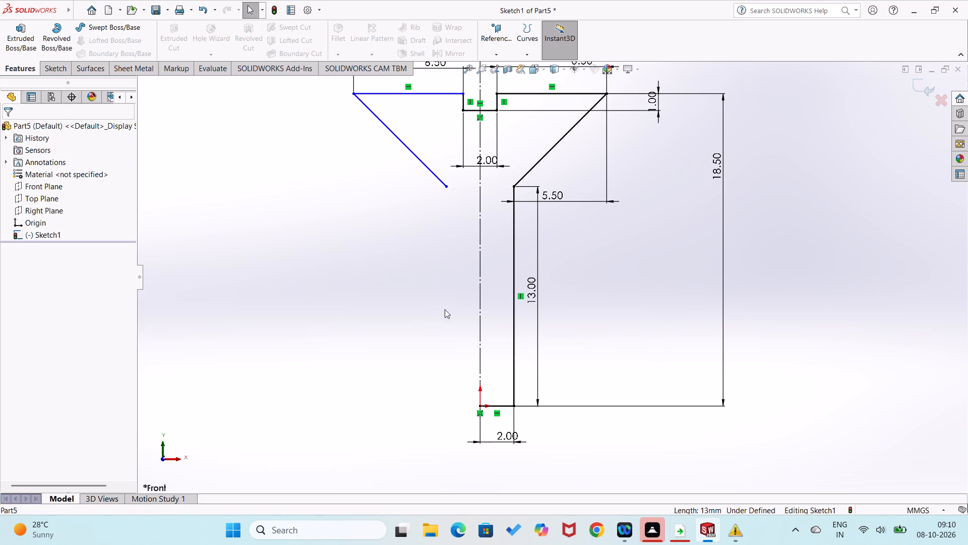
click(443, 182)
key(Delete)
Delete the left head top line, the slot's floor line and its left wall, leaving only the right half.
scroll(443, 182, up, 2)
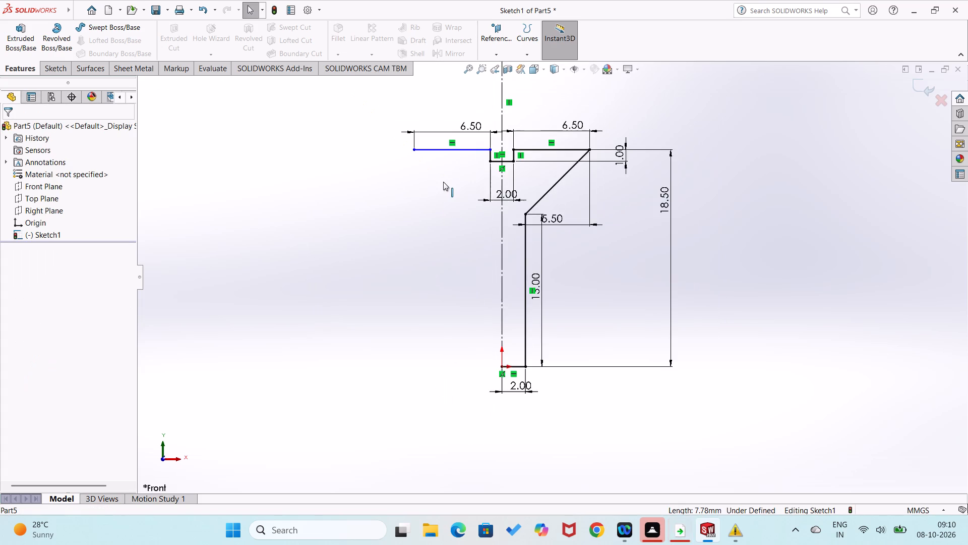
scroll(443, 182, down, 2)
click(500, 144)
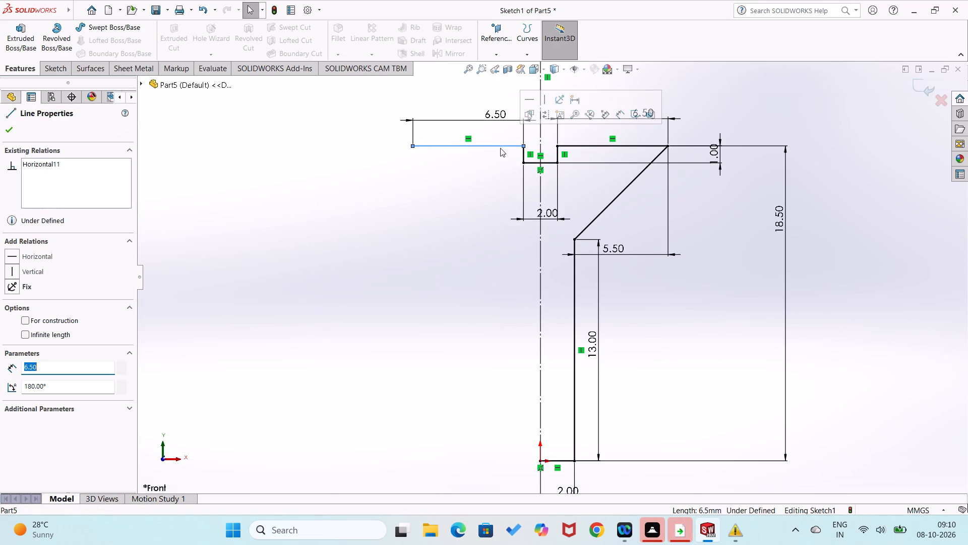
click(501, 149)
key(Delete)
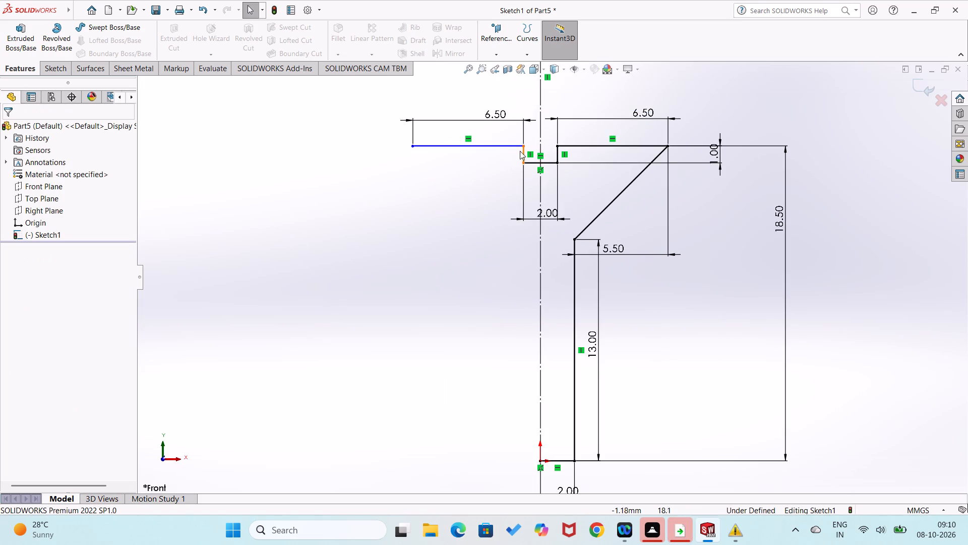
click(516, 146)
key(Delete)
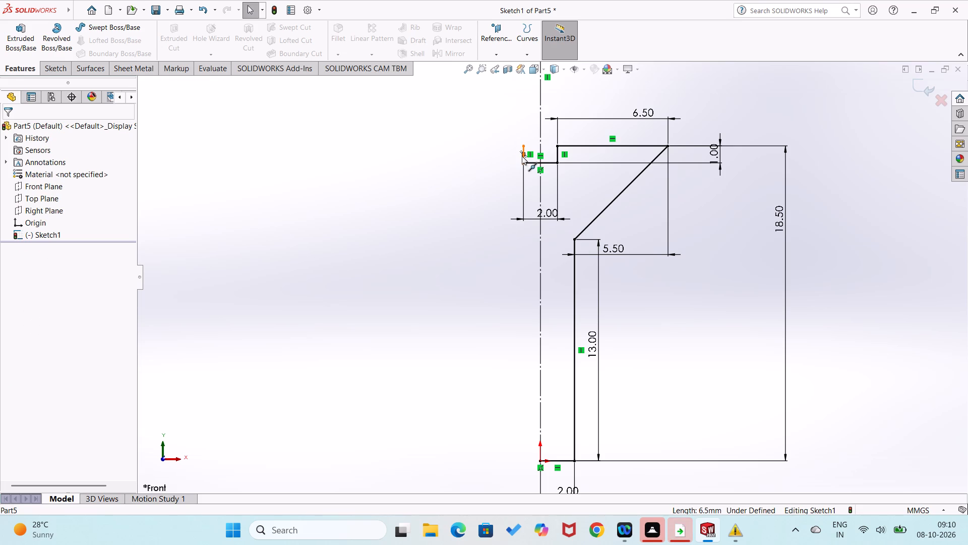
click(522, 156)
key(Delete)
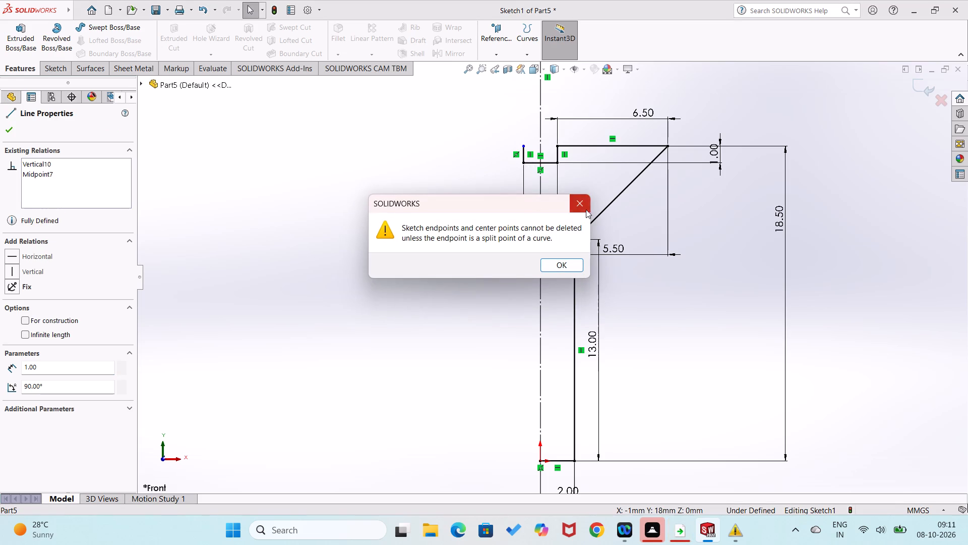
click(586, 209)
click(532, 165)
key(Delete)
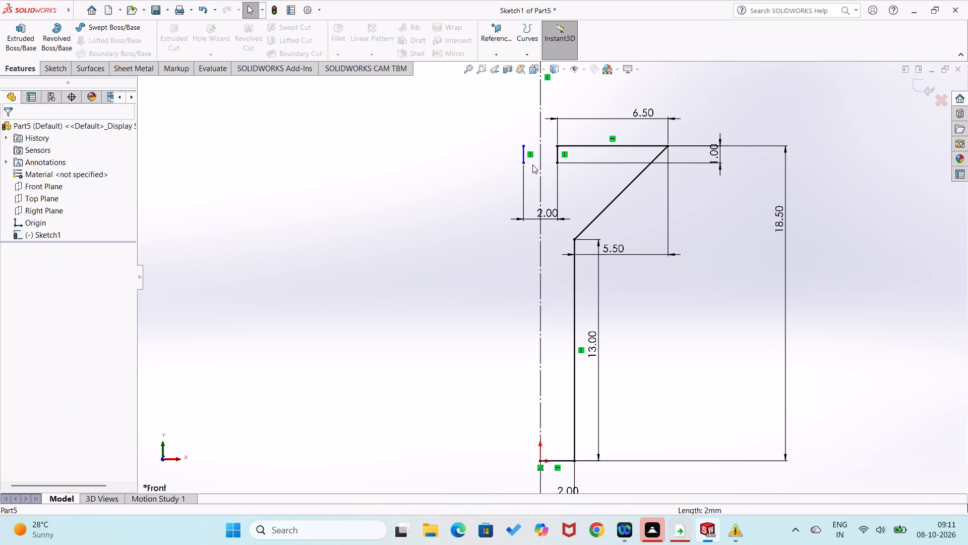
click(522, 159)
key(Delete)
Close the half profile with a horizontal line from the slot wall's lower end to the centreline and a vertical line down to the origin.
right_drag(525, 209, 445, 237)
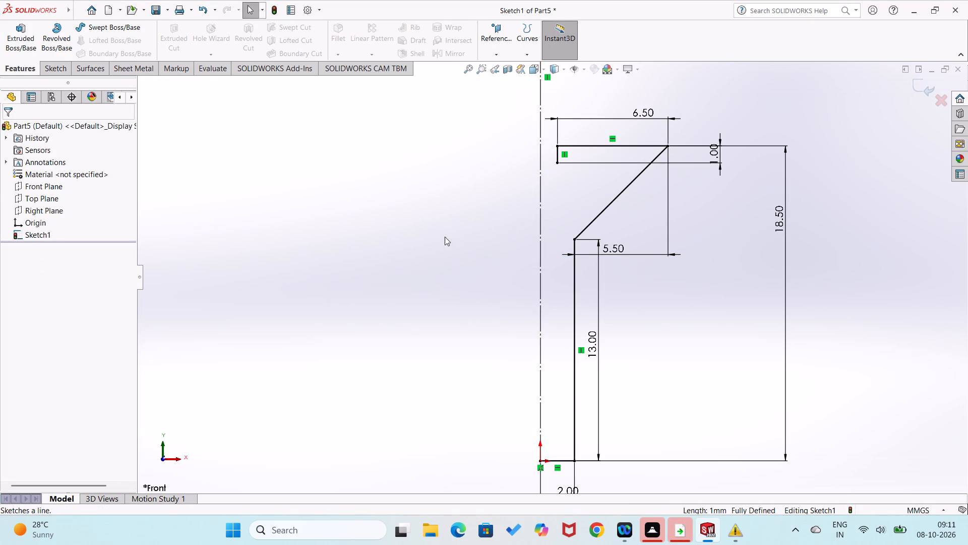
right_drag(445, 237, 435, 239)
click(558, 161)
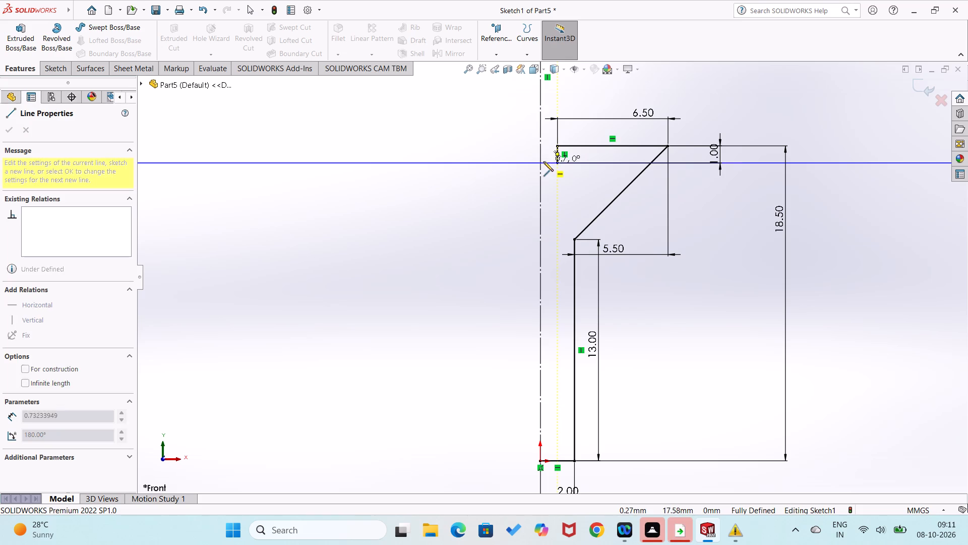
click(539, 161)
scroll(529, 230, up, 3)
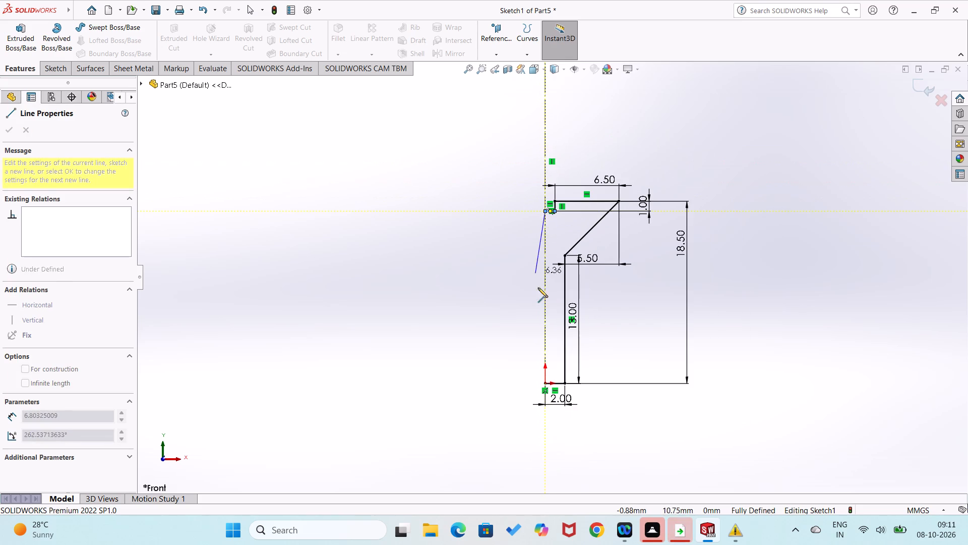
click(543, 384)
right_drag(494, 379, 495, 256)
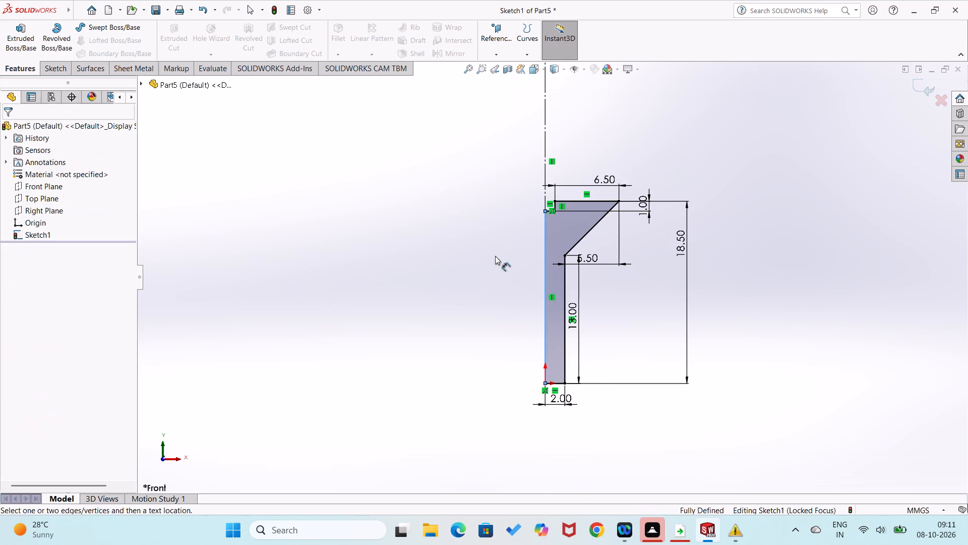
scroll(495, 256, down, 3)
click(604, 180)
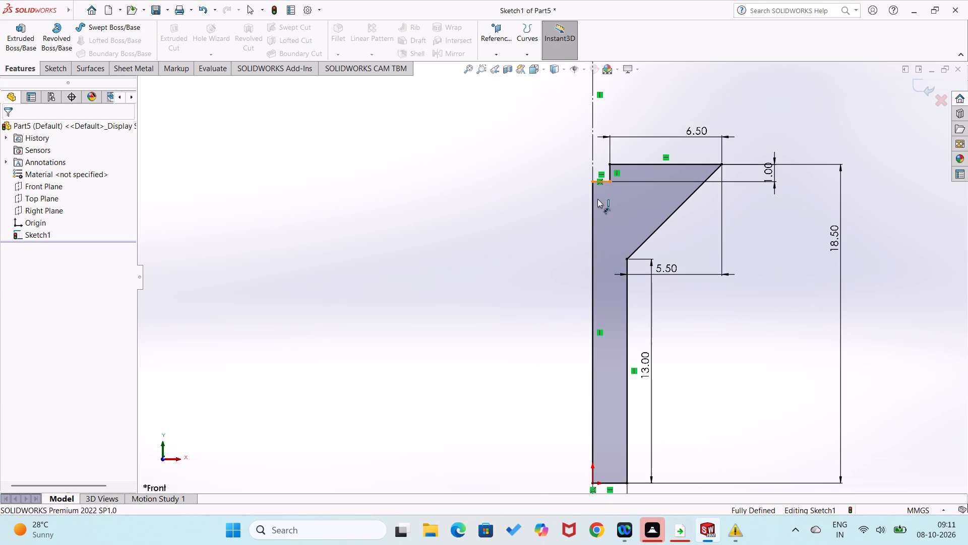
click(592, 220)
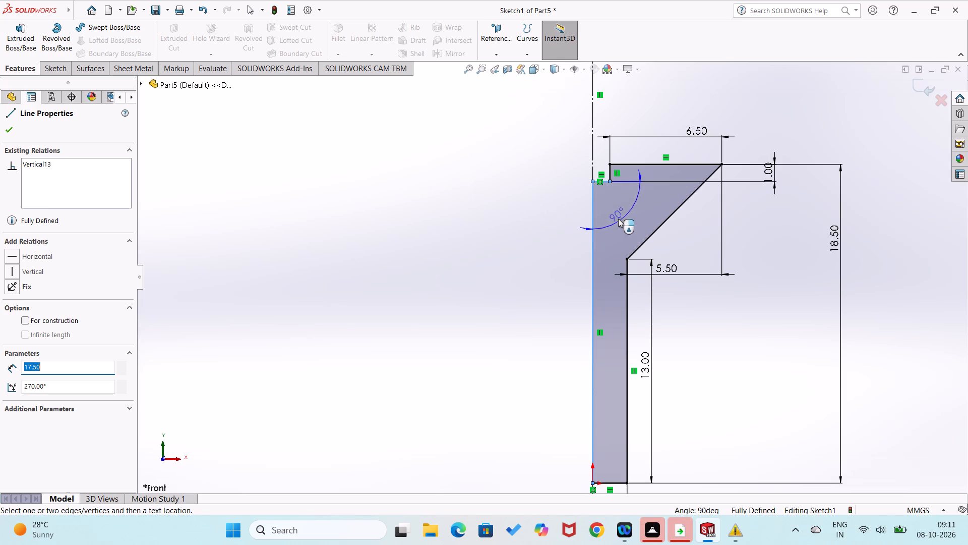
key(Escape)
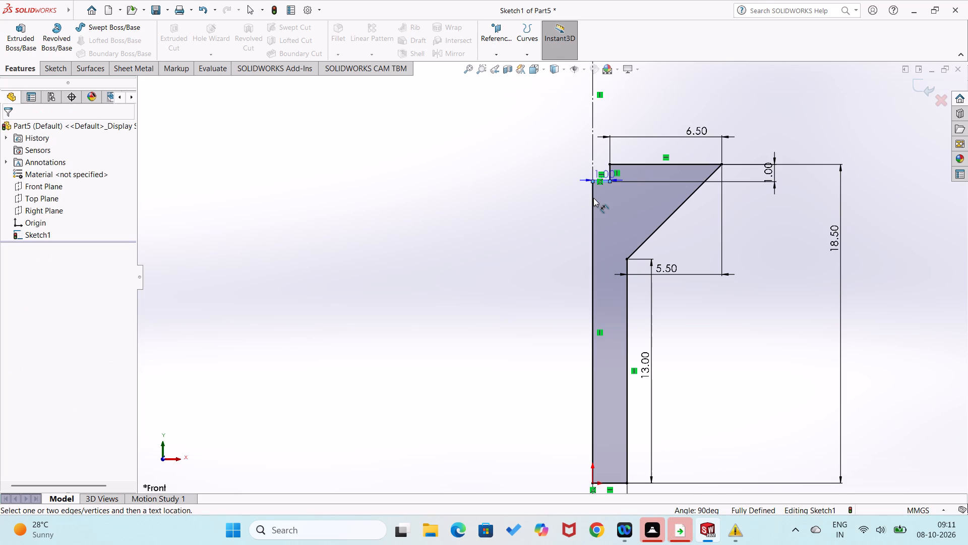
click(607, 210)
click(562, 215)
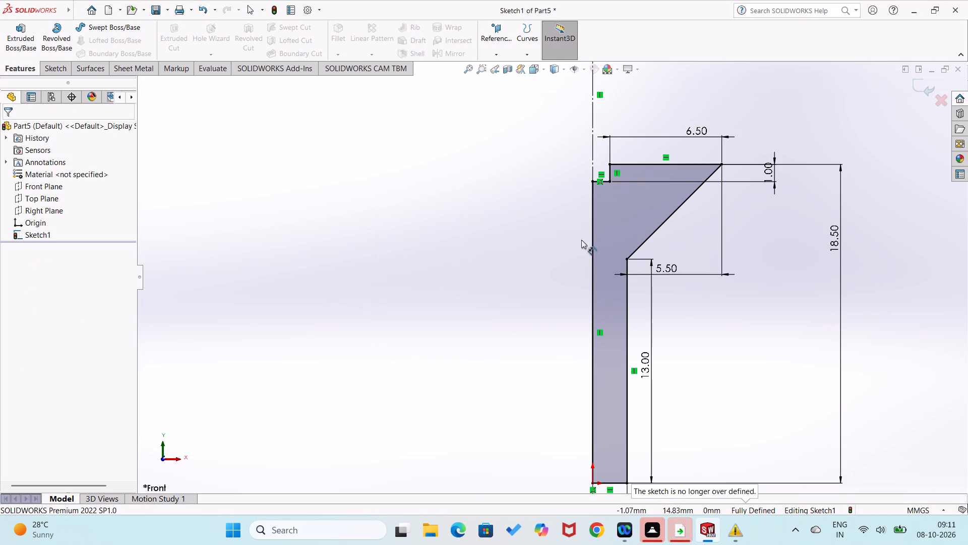
Sketch a V-shaped tip below the shank from the origin to the bottom outer corner, using two lines about 1.24 mm long.
scroll(664, 274, up, 2)
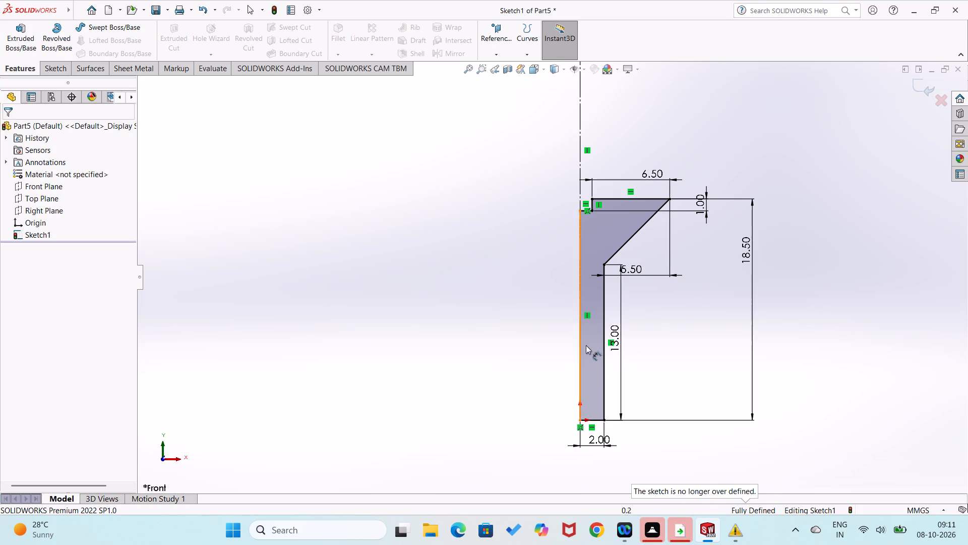
scroll(653, 443, up, 2)
scroll(579, 389, down, 7)
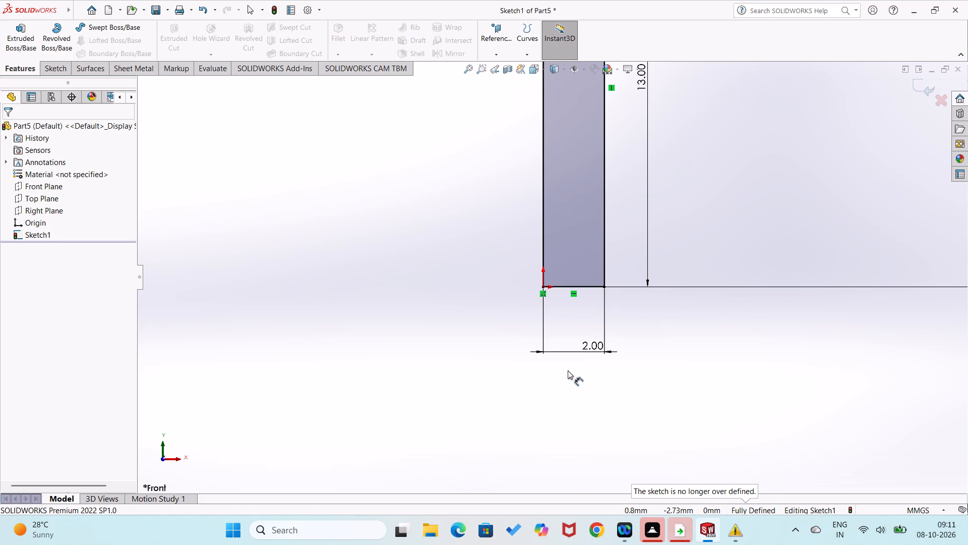
right_drag(505, 310, 488, 380)
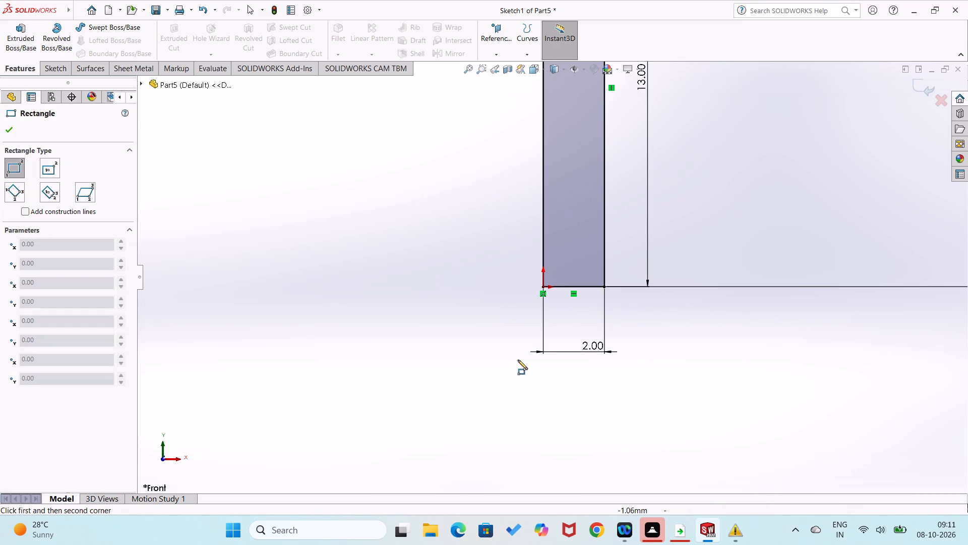
right_drag(516, 352, 426, 396)
click(542, 287)
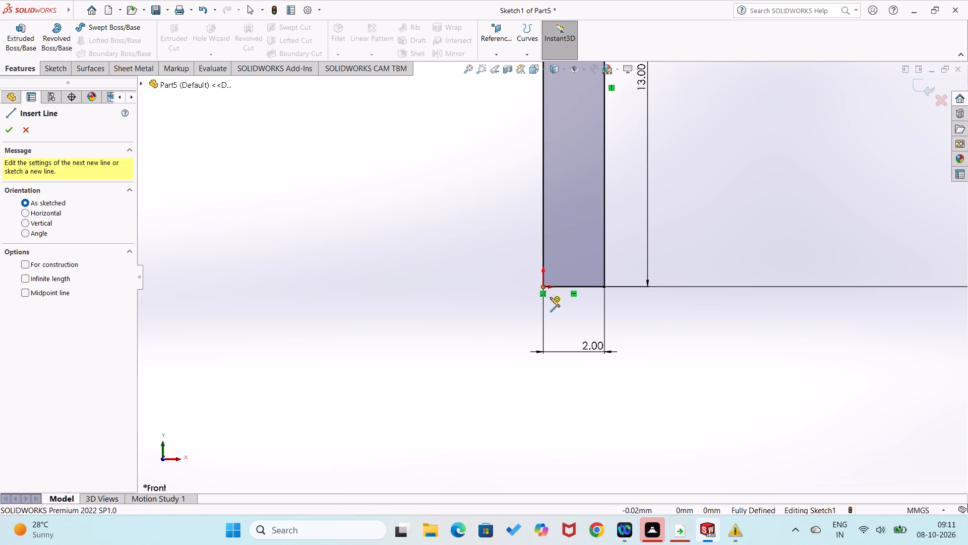
click(576, 309)
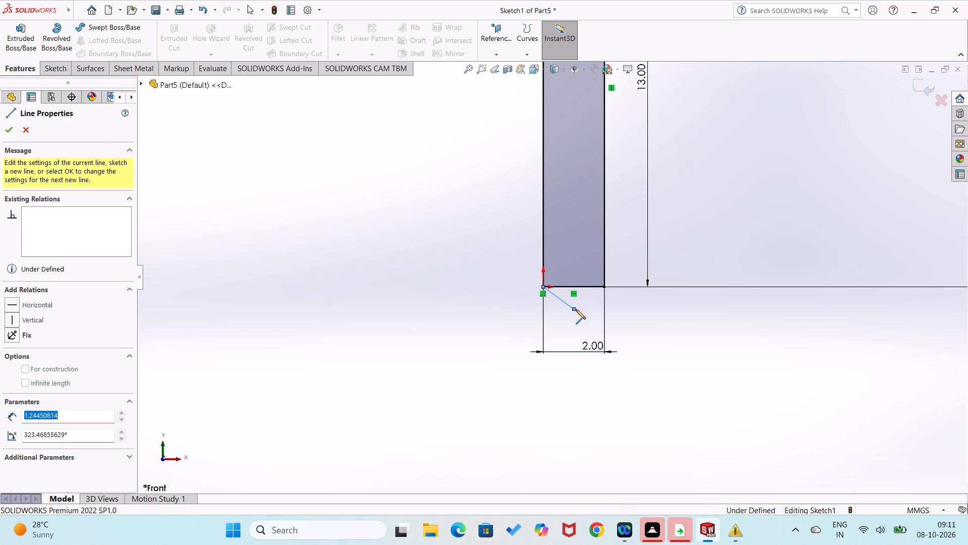
click(606, 286)
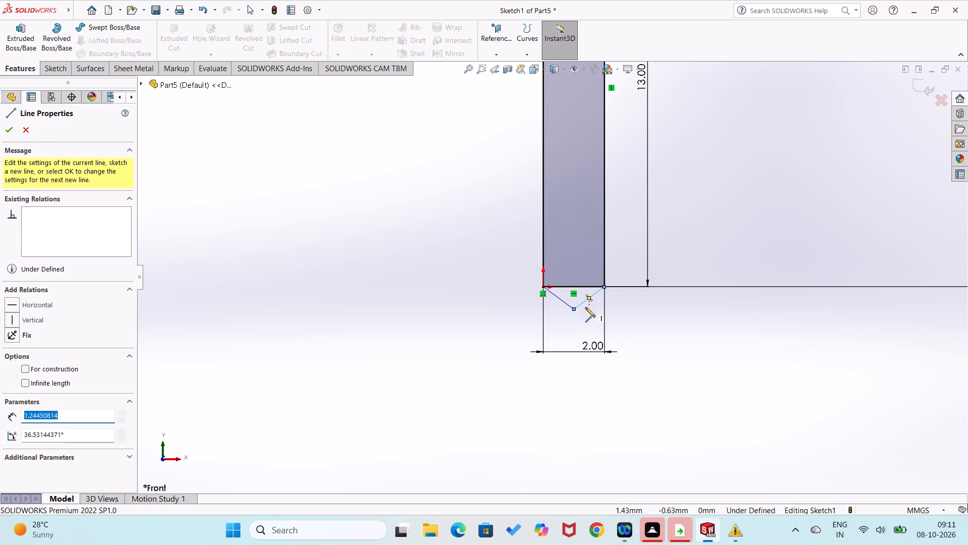
right_drag(537, 339, 523, 267)
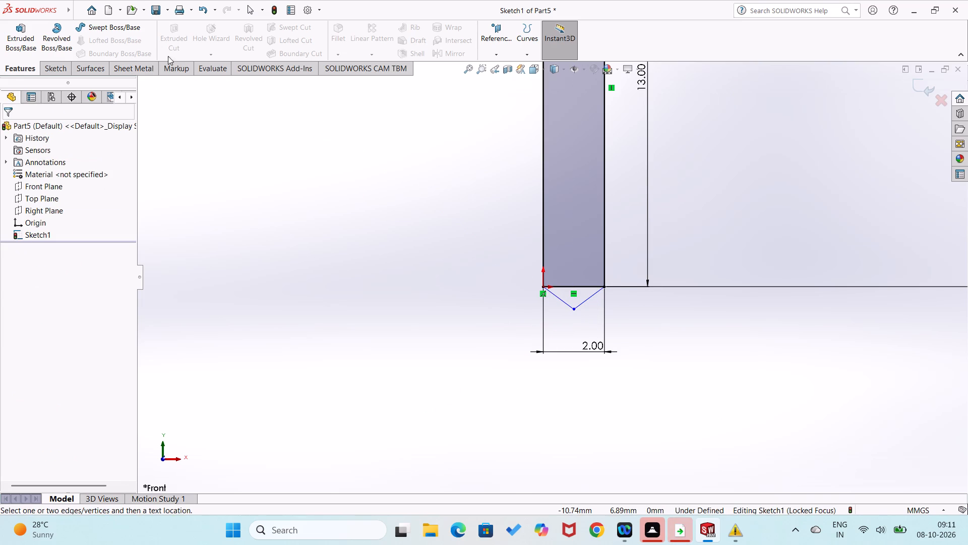
Trim away the horizontal line between the shank and the V-shaped tip.
click(58, 70)
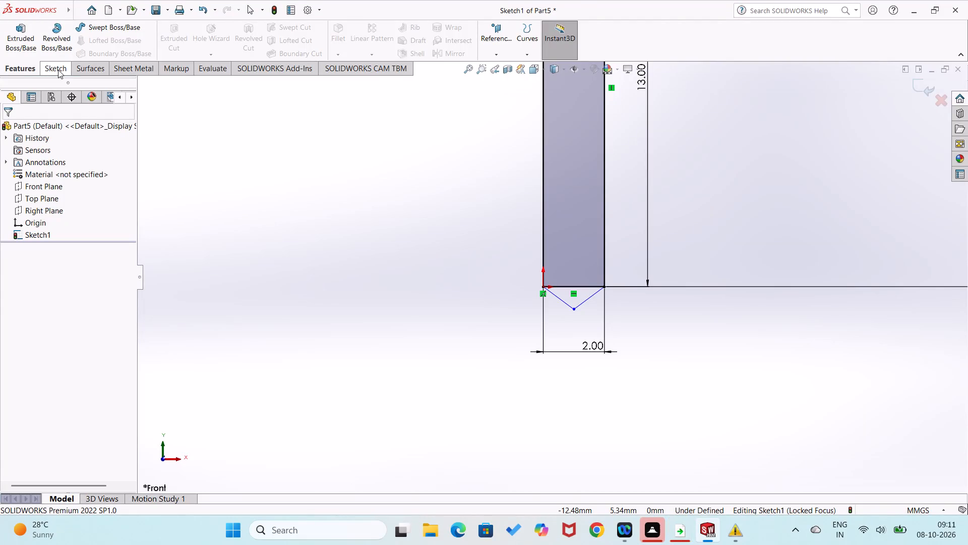
click(185, 44)
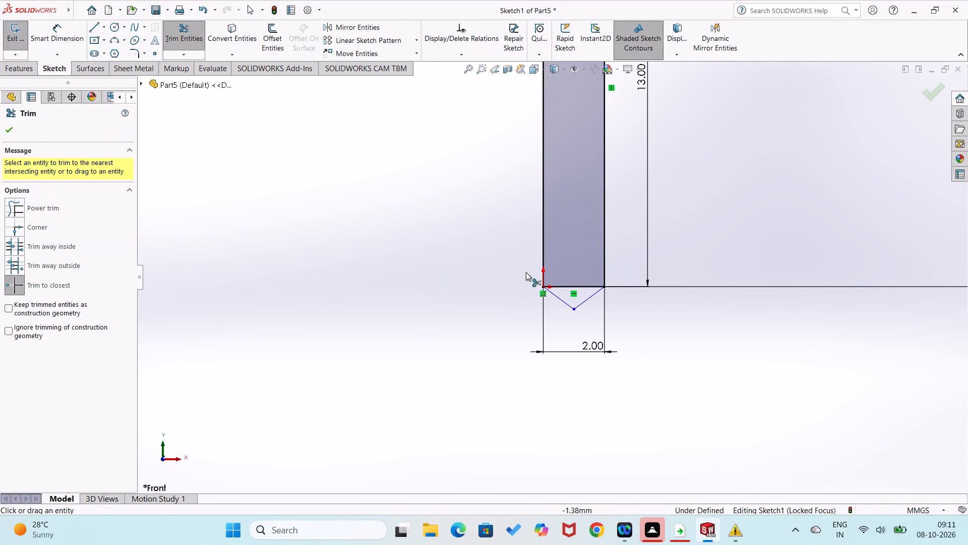
click(586, 288)
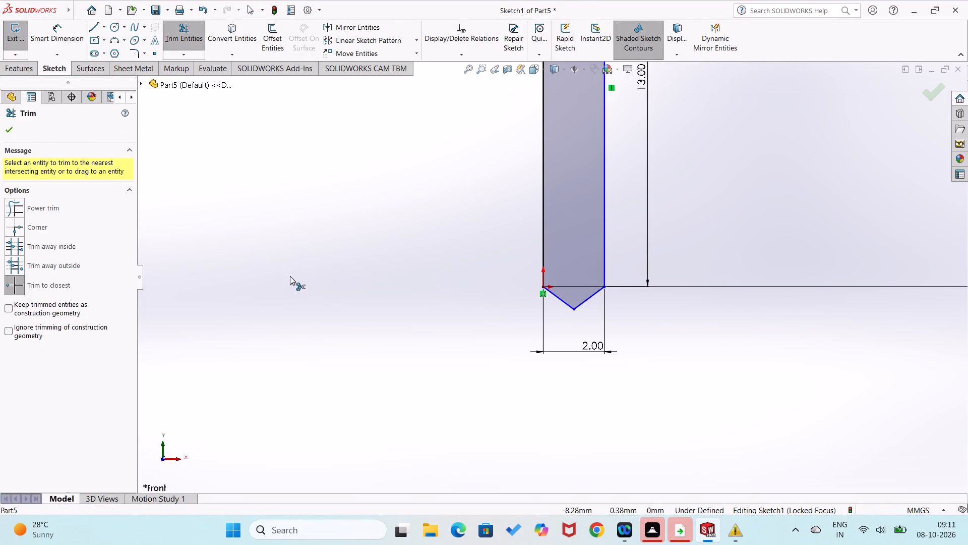
Dimension the vertical height of the tip's left sloped line as 1 mm.
right_drag(290, 277, 330, 163)
click(568, 304)
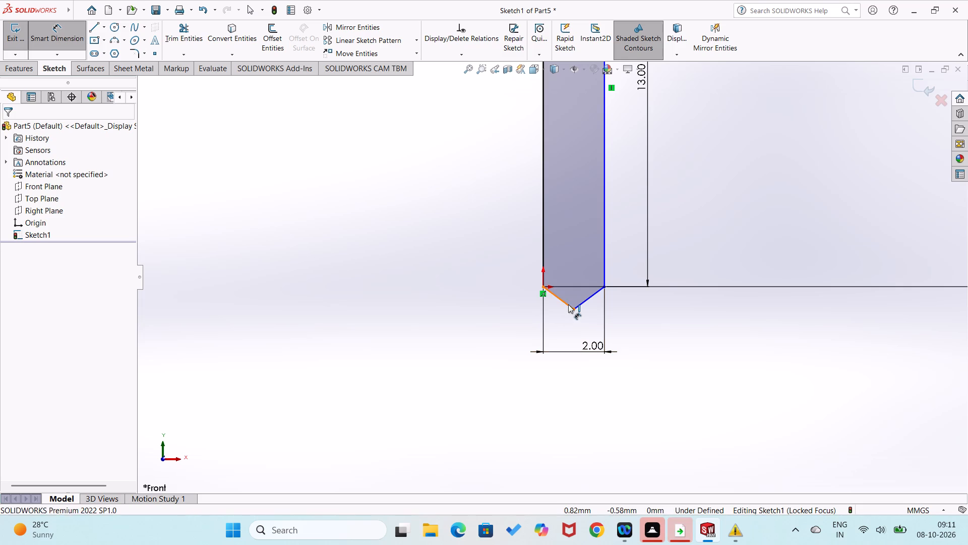
click(505, 302)
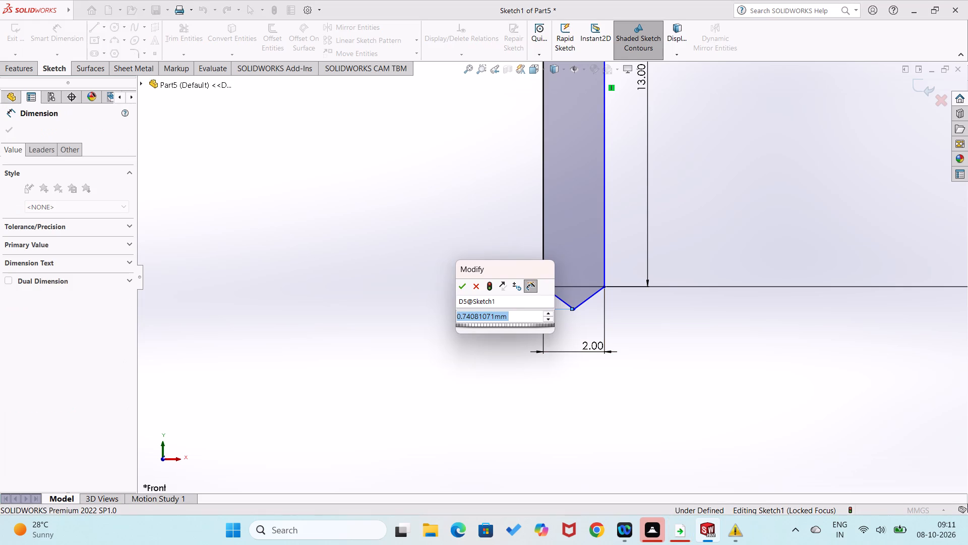
key(1)
key(period)
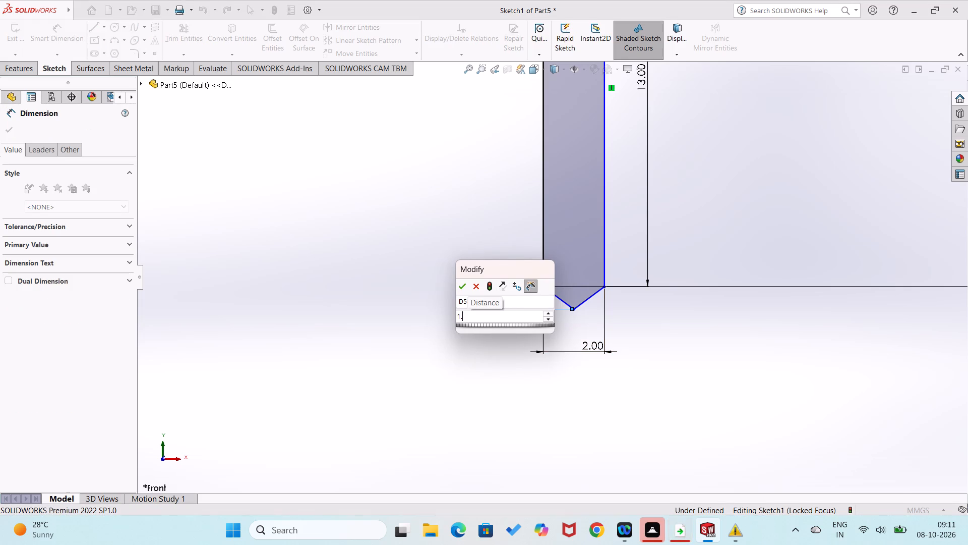
key(BackSpace)
key(Return)
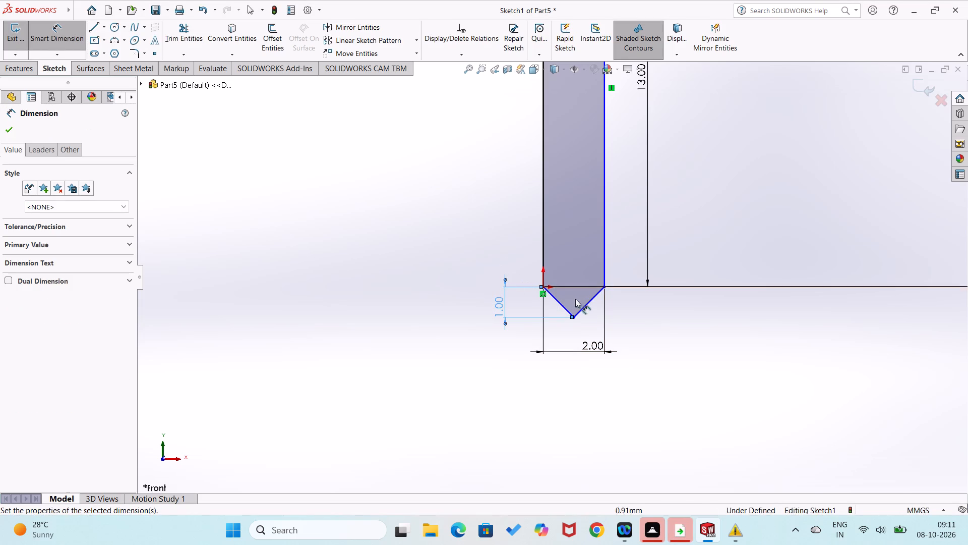
Dimension the vertical height of the tip's right sloped line as 1 mm.
click(586, 306)
click(640, 309)
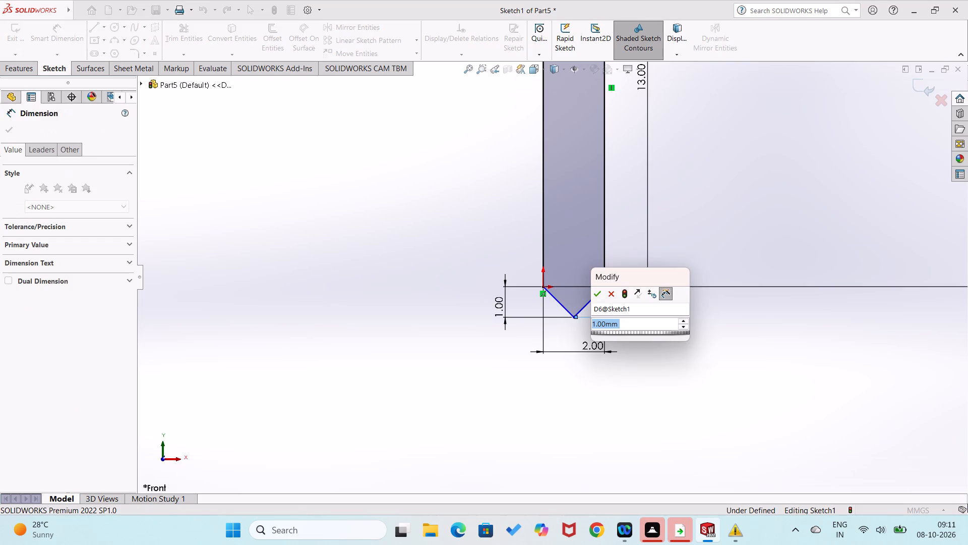
click(598, 295)
click(436, 331)
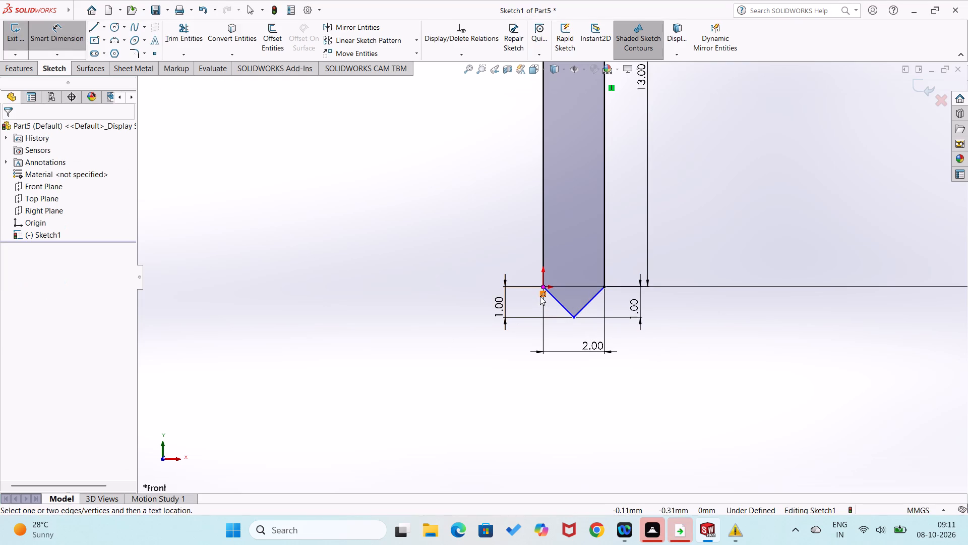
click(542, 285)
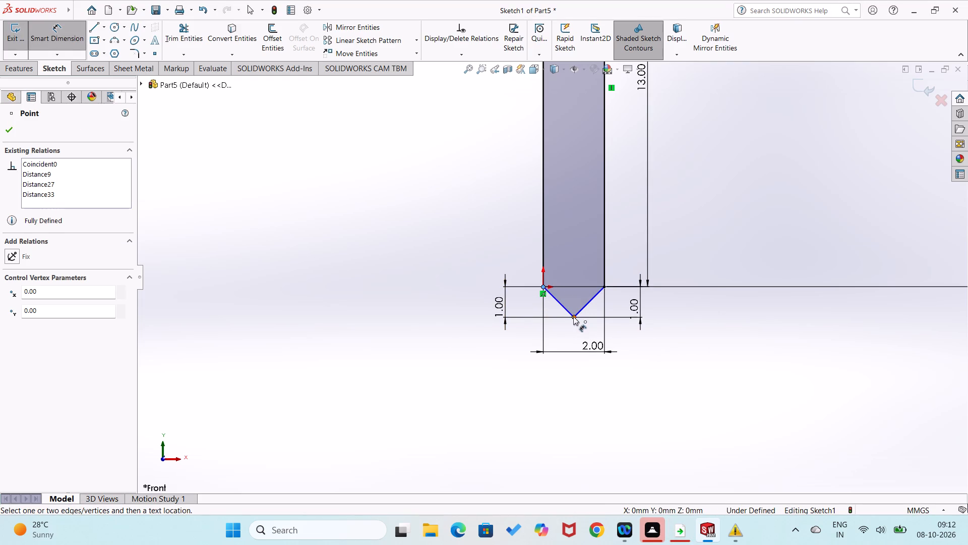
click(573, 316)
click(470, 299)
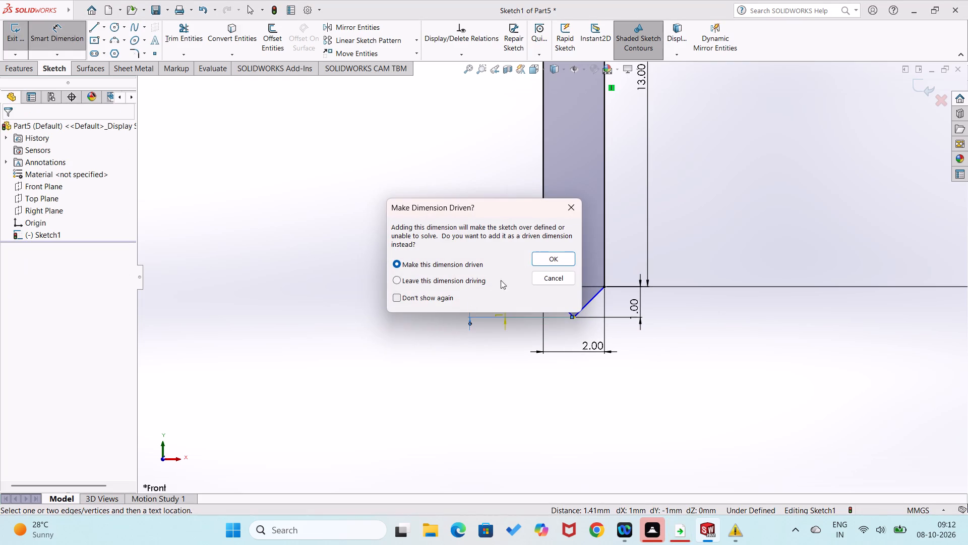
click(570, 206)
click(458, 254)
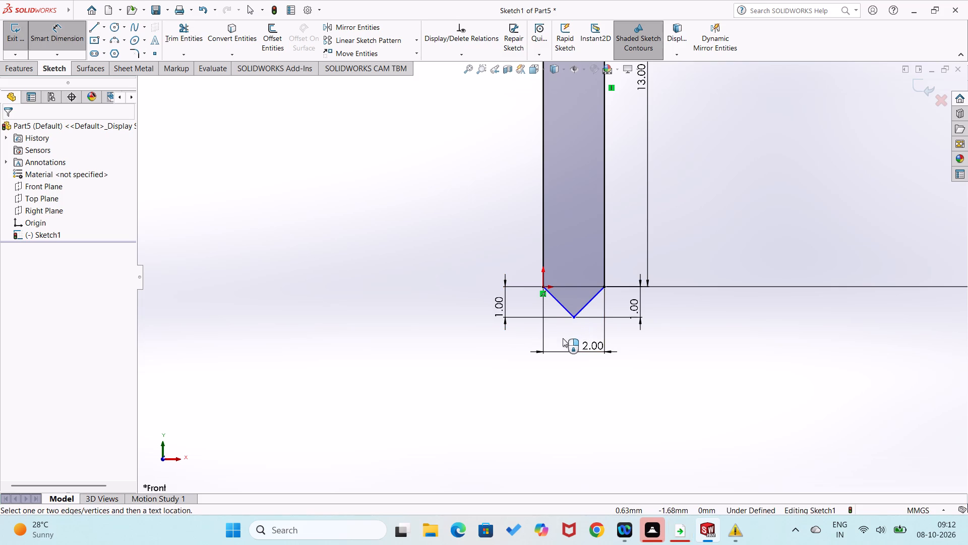
Add an aligned dimension of 1.41 mm between the tip's lowest point and the origin.
right_drag(506, 400, 525, 249)
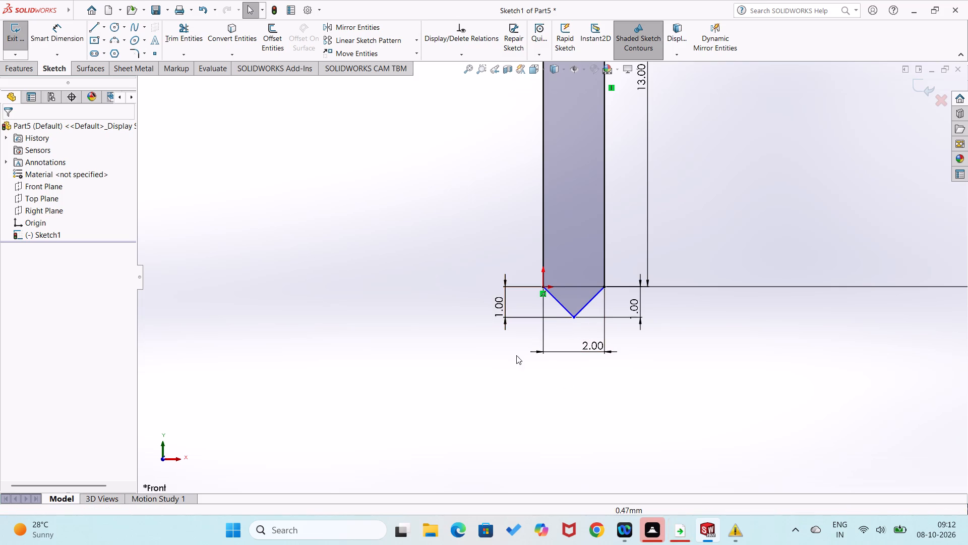
right_drag(475, 370, 467, 255)
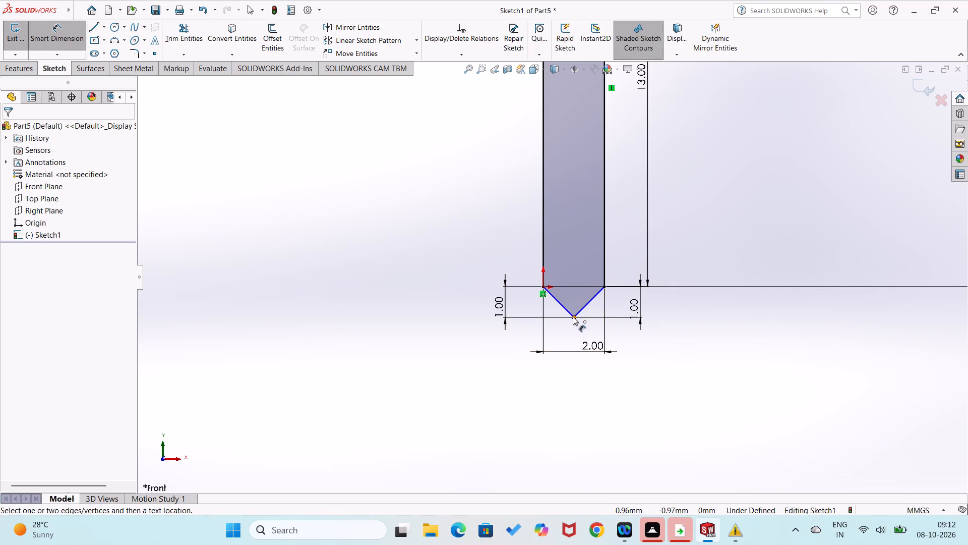
click(573, 316)
click(541, 284)
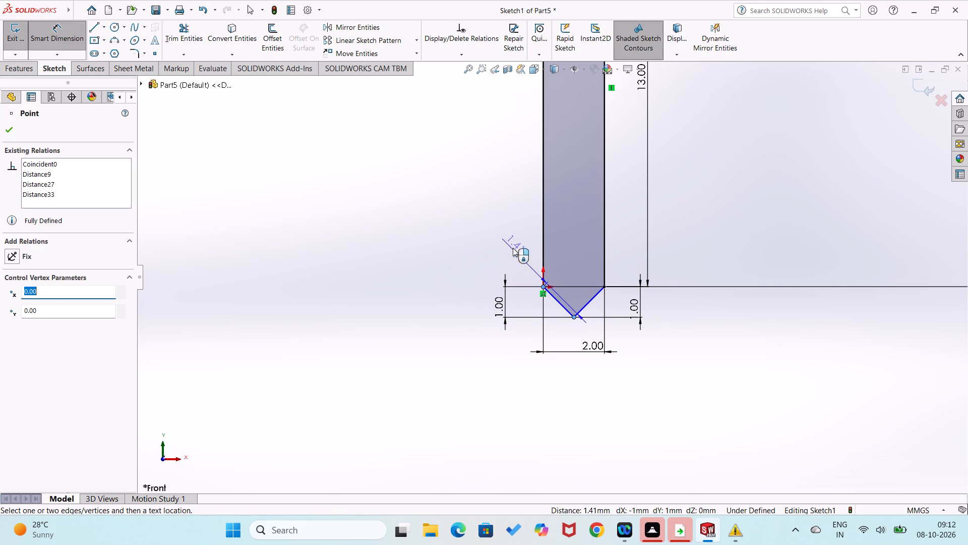
click(616, 249)
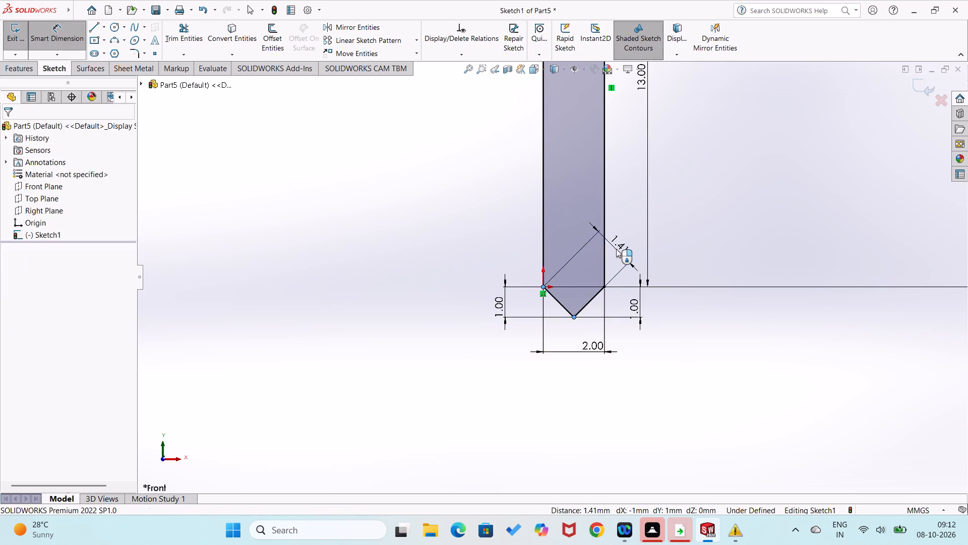
click(574, 236)
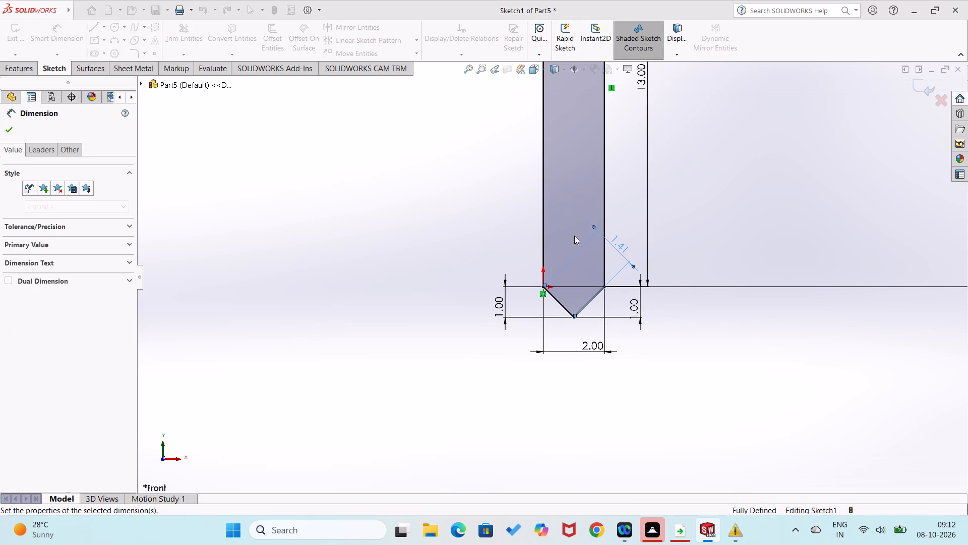
click(433, 266)
Revolve the half profile 360° about the vertical centreline to form the solid screw.
scroll(433, 266, up, 4)
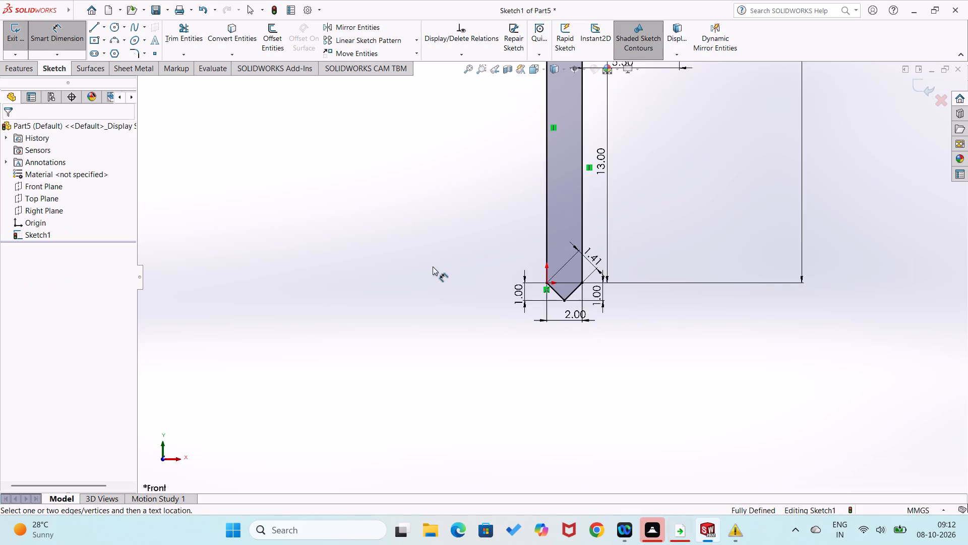
scroll(433, 266, up, 2)
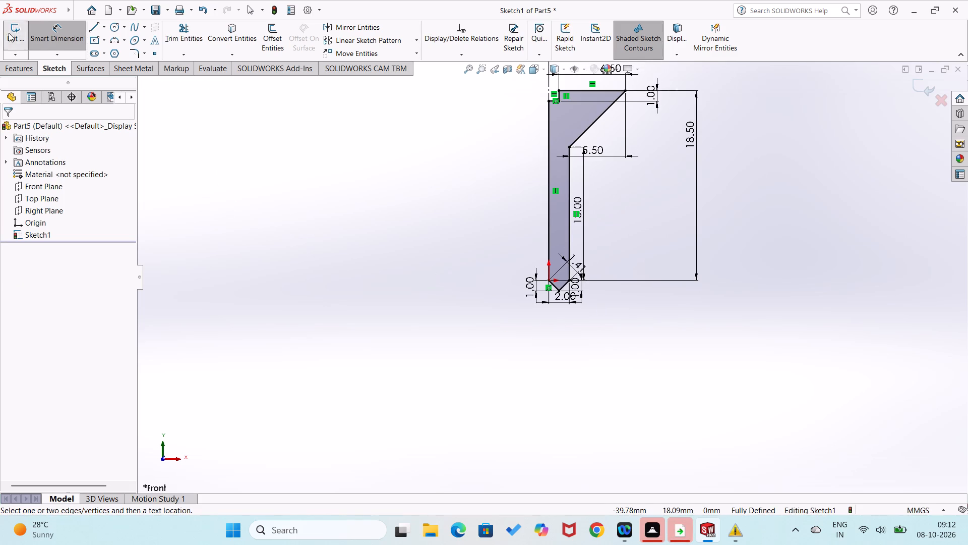
click(27, 70)
click(51, 50)
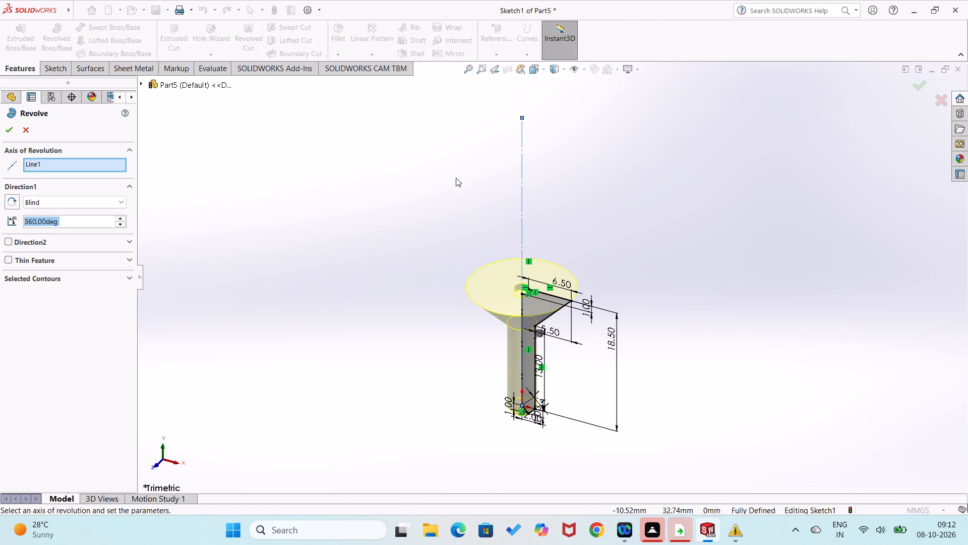
click(11, 130)
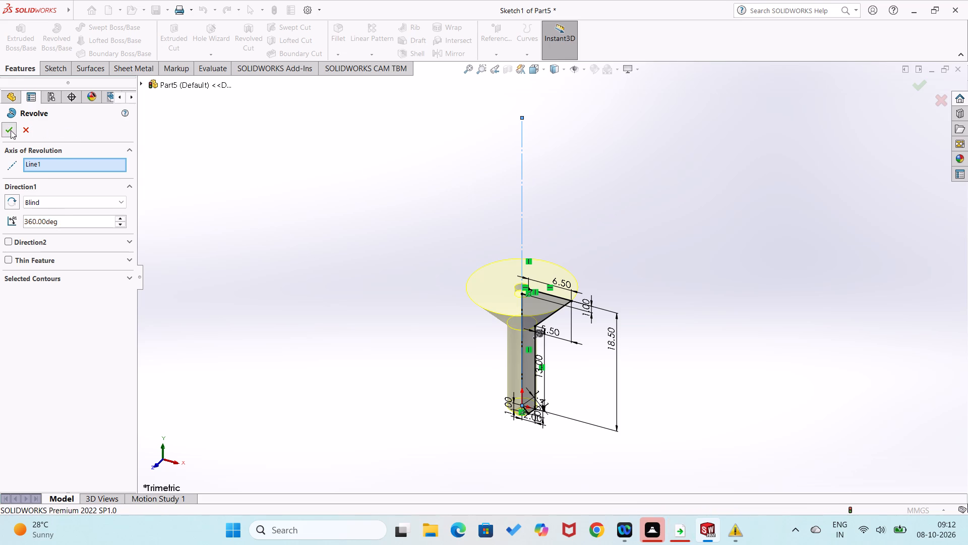
click(231, 227)
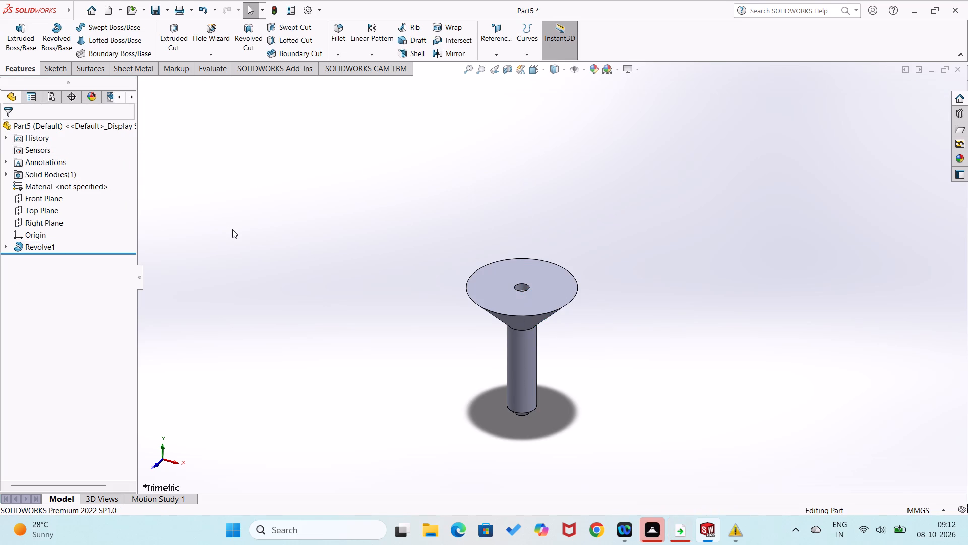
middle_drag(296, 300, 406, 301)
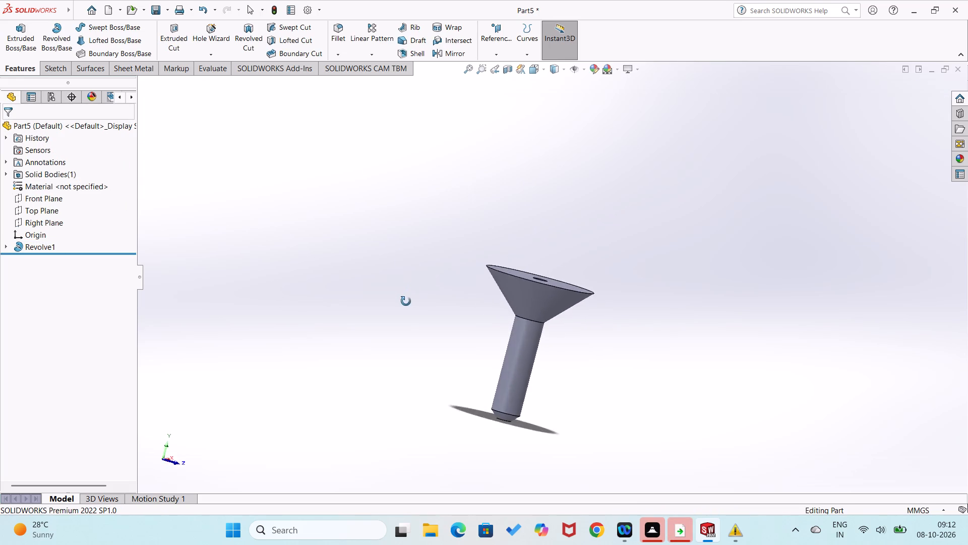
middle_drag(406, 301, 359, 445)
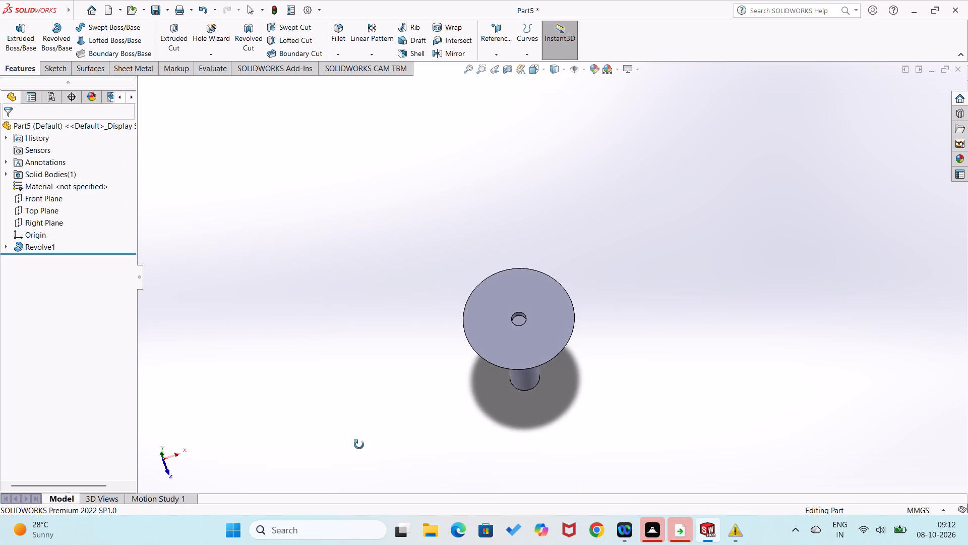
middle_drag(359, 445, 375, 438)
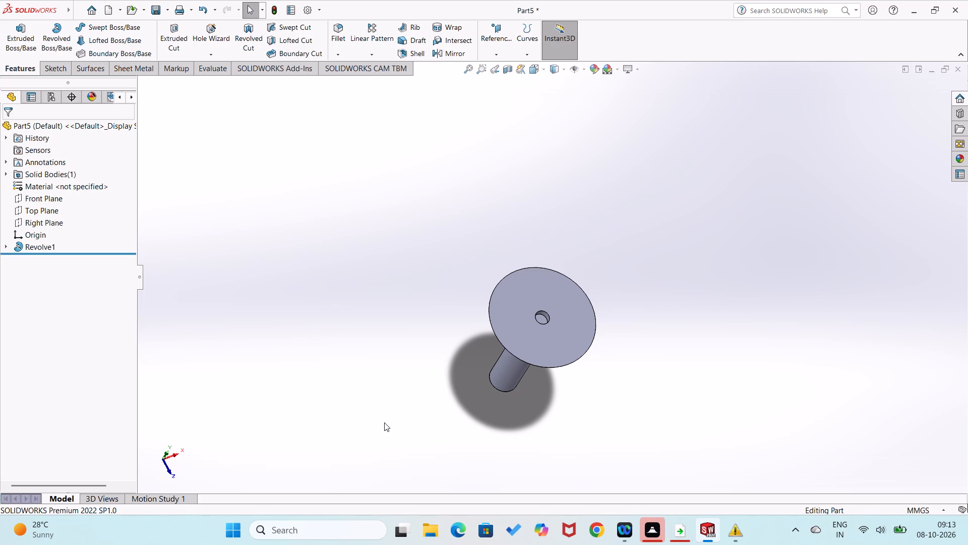
Close the screw part without saving it.
click(961, 64)
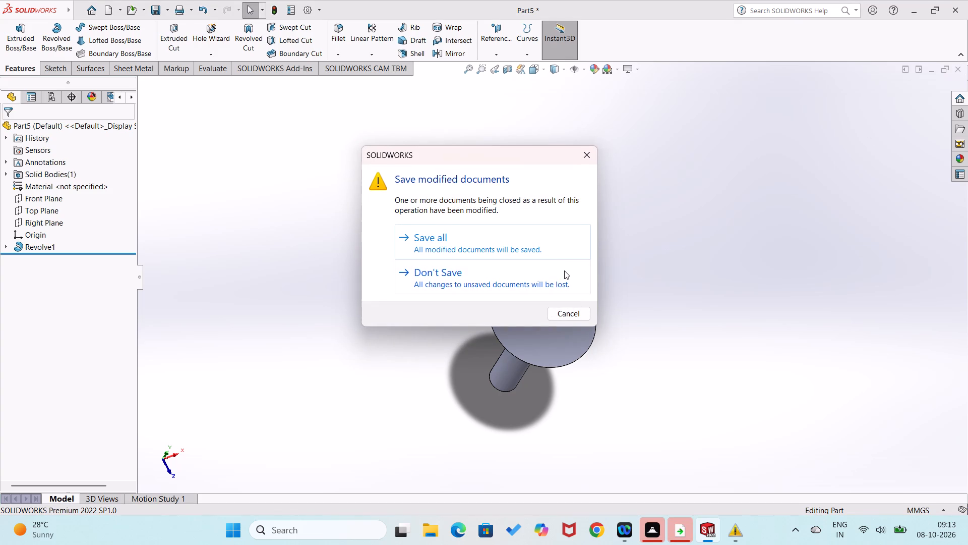
click(564, 271)
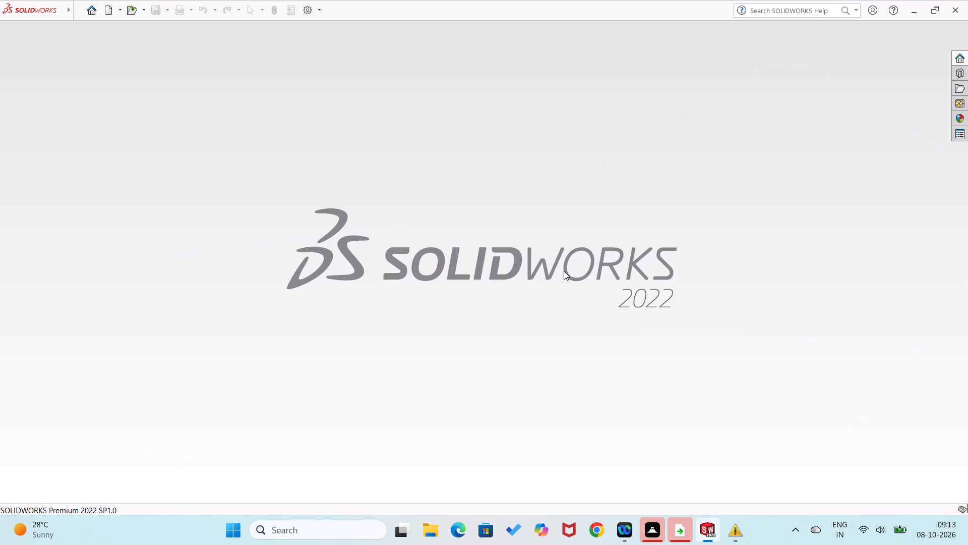
Create a new part and open a sketch on its Front Plane.
click(91, 11)
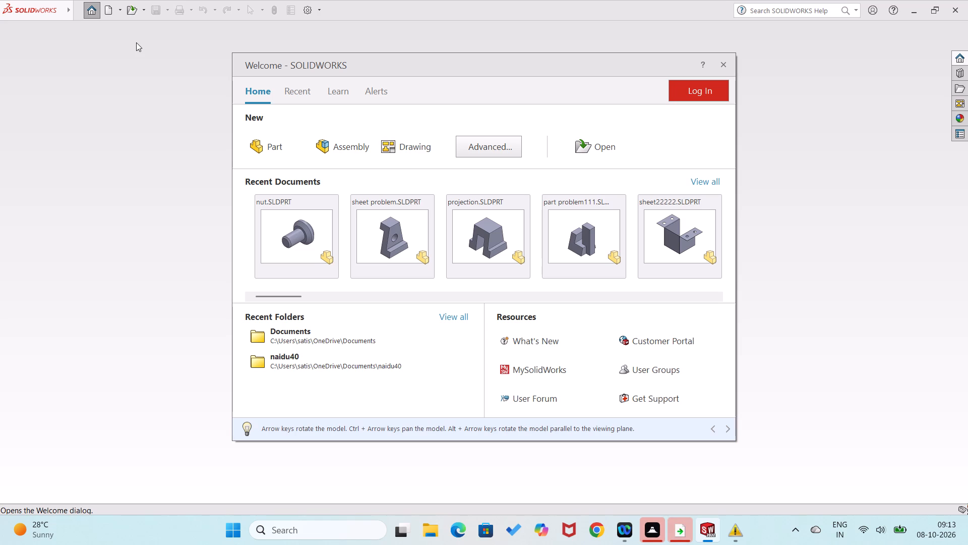
click(263, 154)
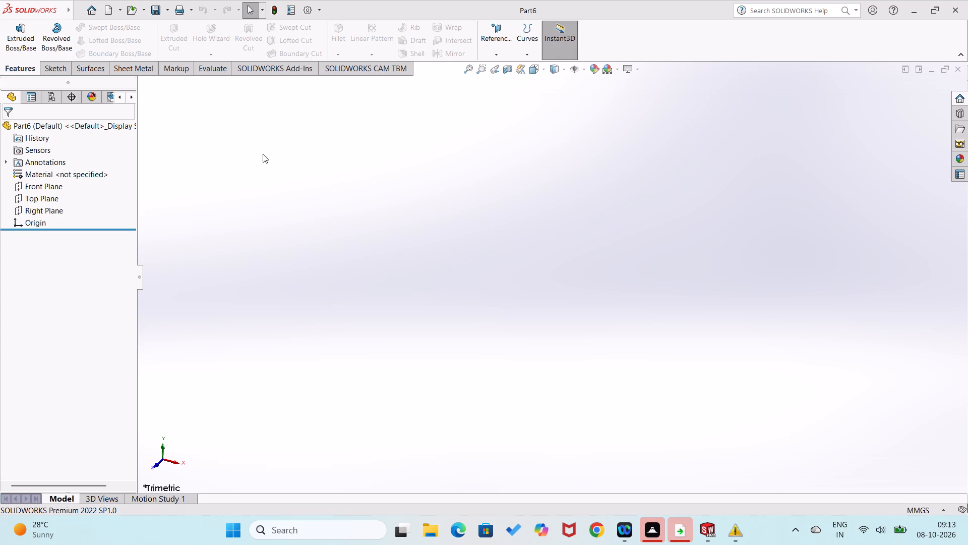
right_click(44, 189)
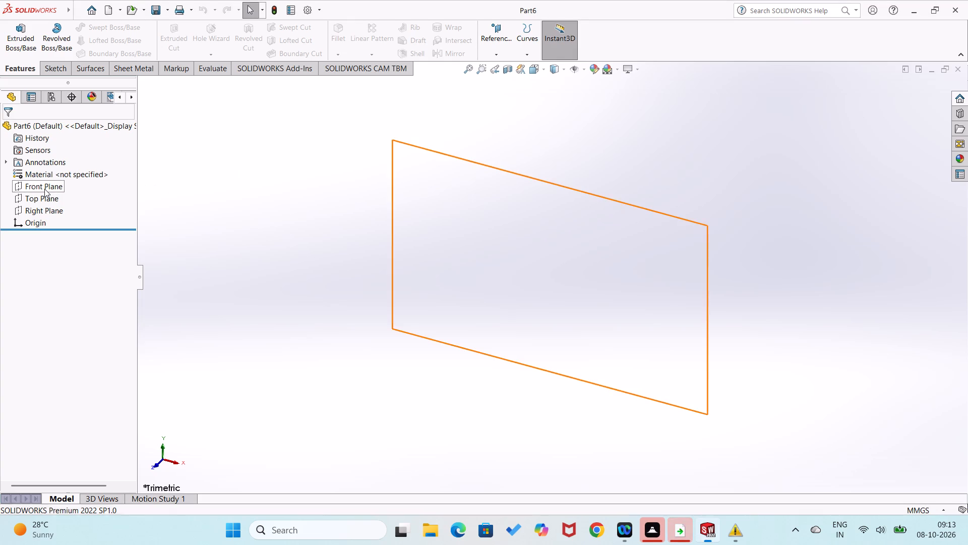
click(59, 179)
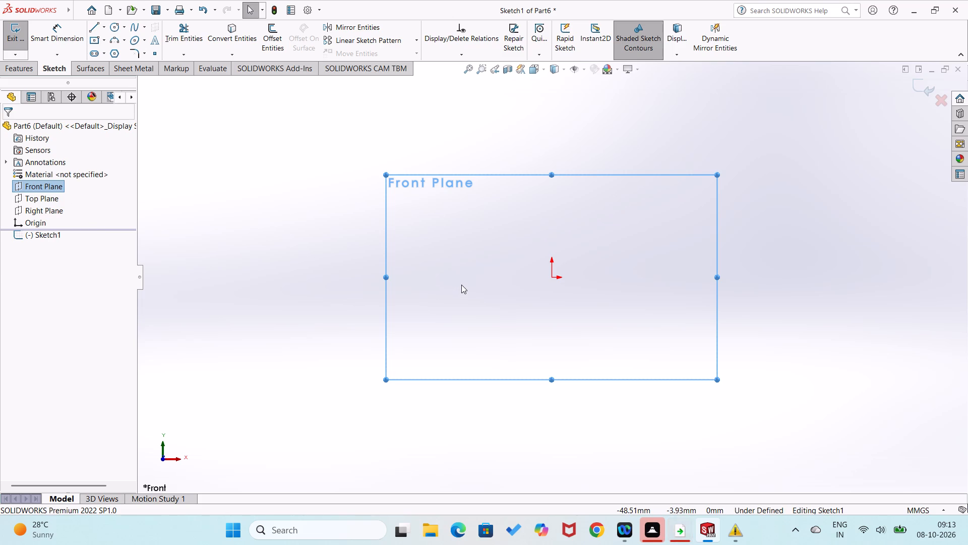
Draw a stepped line chain from the origin: about 21 mm horizontally, 30 mm up, 13 mm outward and 7 mm up.
right_drag(461, 285, 345, 372)
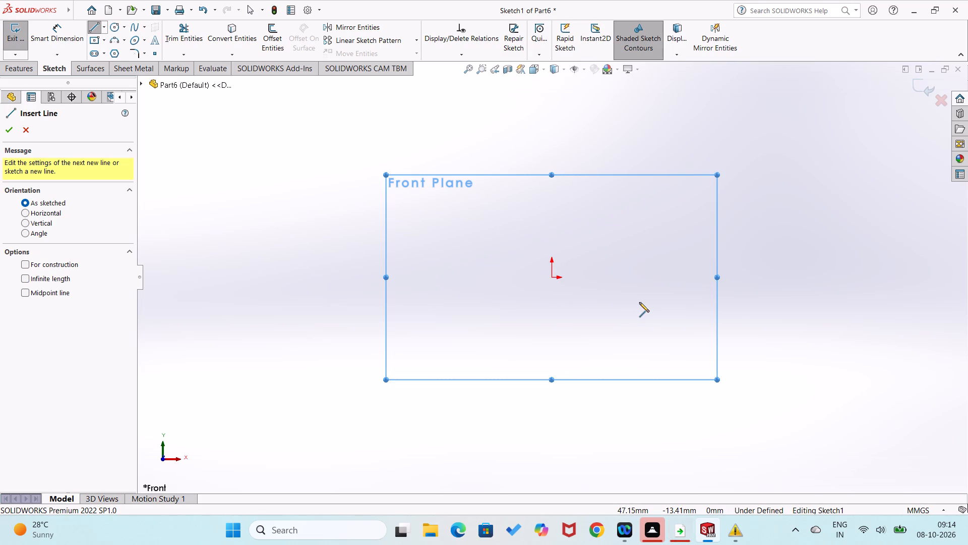
click(554, 278)
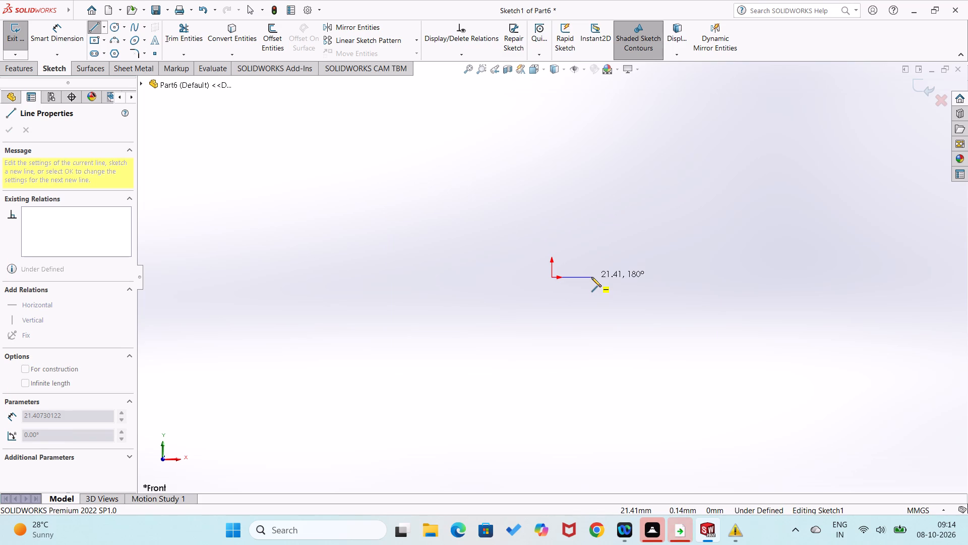
click(591, 277)
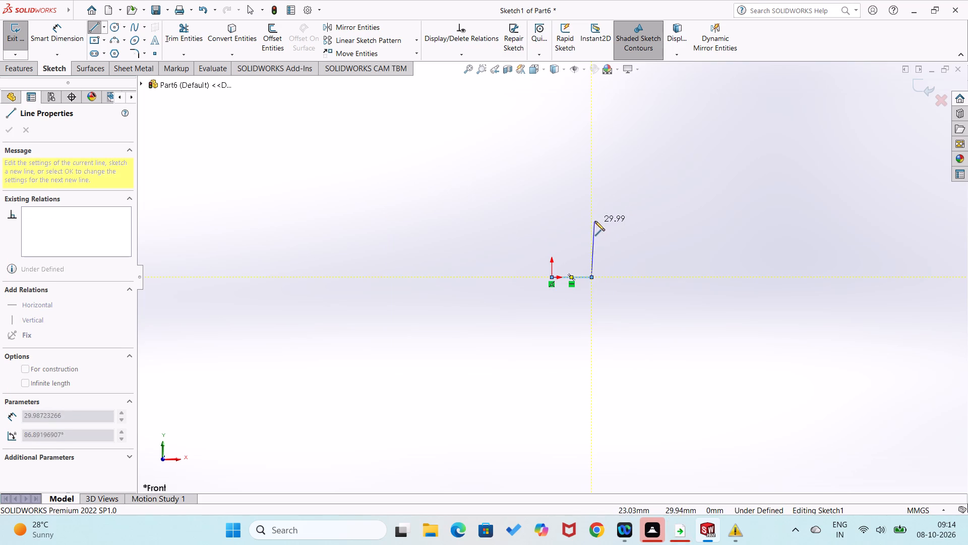
click(592, 221)
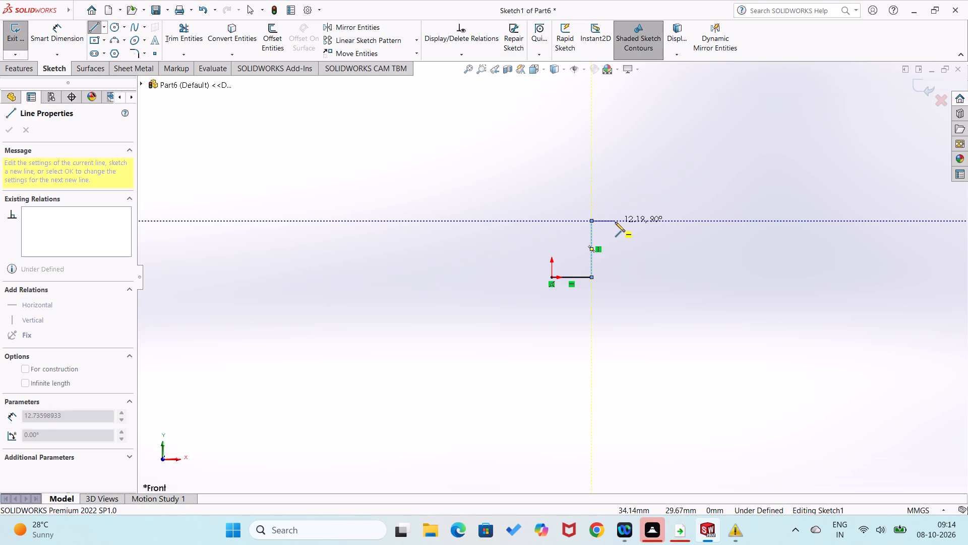
click(616, 222)
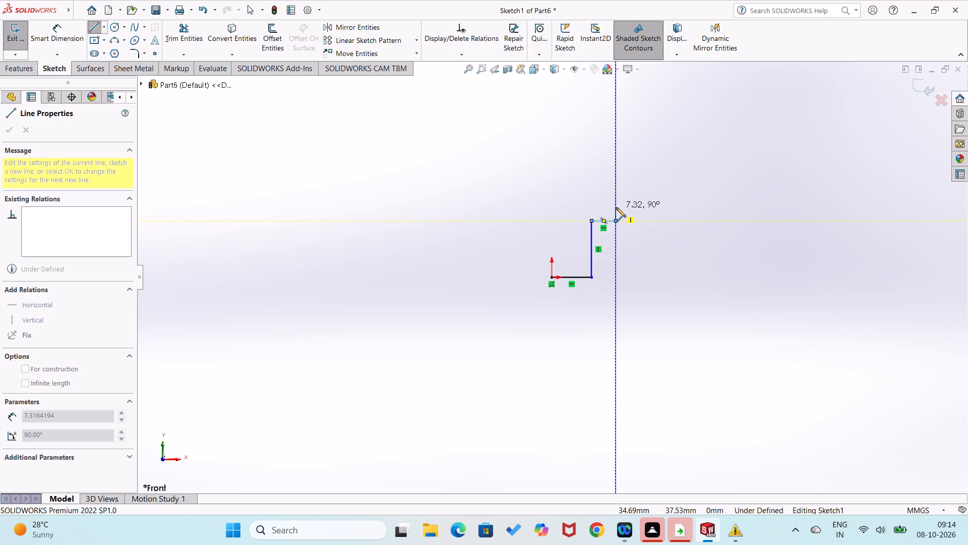
click(616, 207)
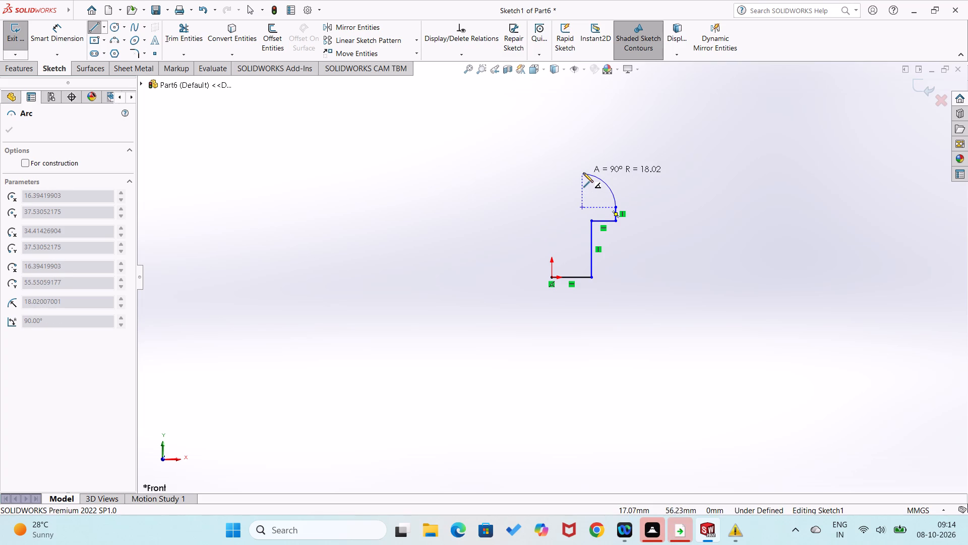
Add an inward-curving 90° tangent arc of about 18 mm radius and close the profile to the origin with lines about 5, 16 and 50 mm long.
click(583, 173)
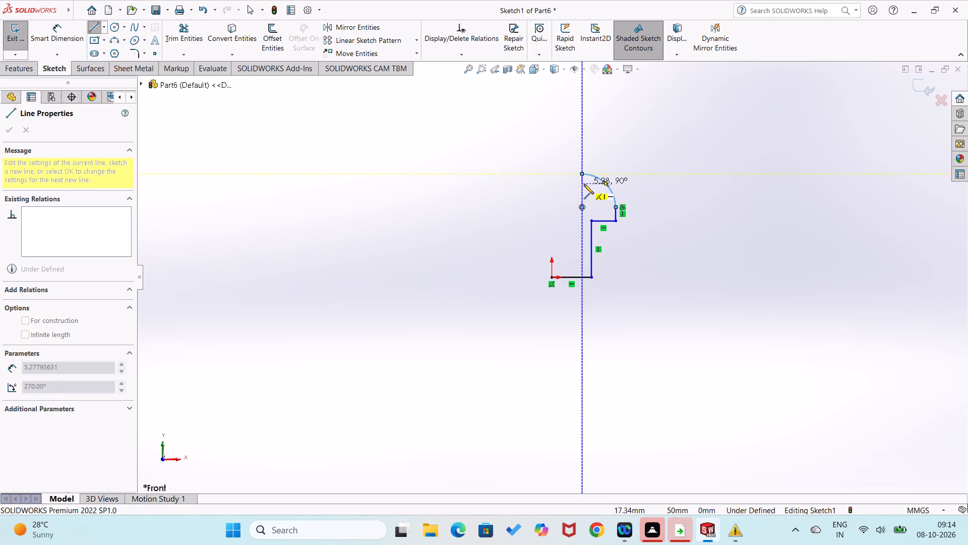
click(584, 184)
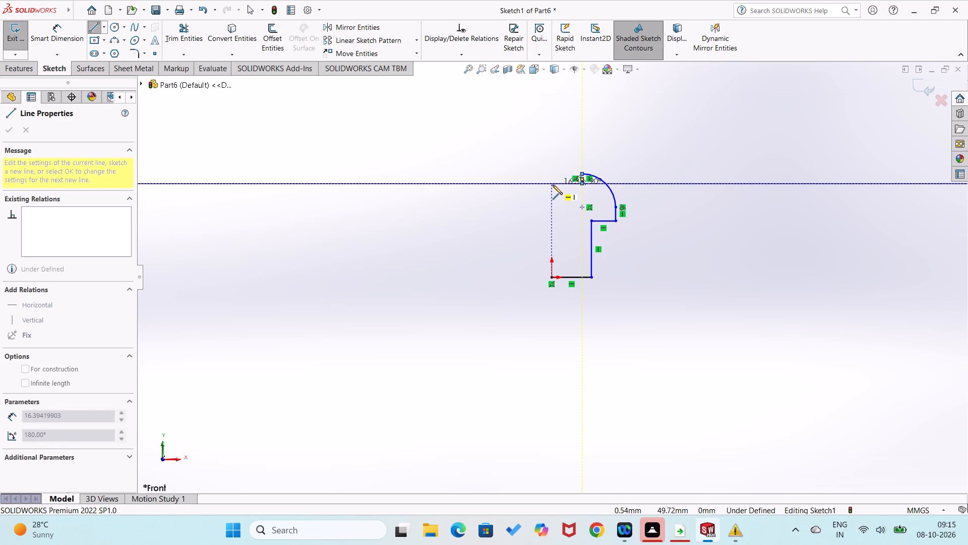
click(553, 185)
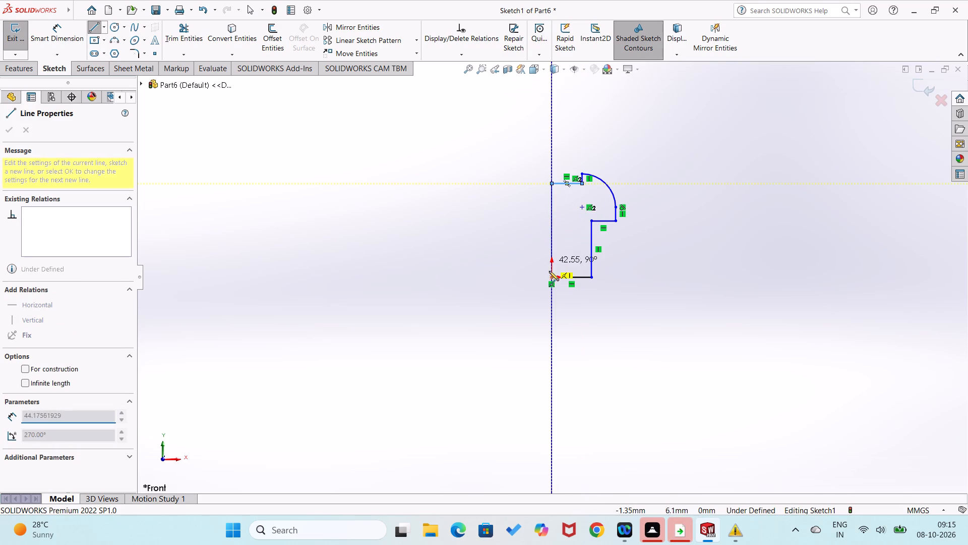
click(551, 277)
Dimension the head's tangent arc with a radius of 6 mm.
right_drag(504, 336, 533, 276)
click(609, 191)
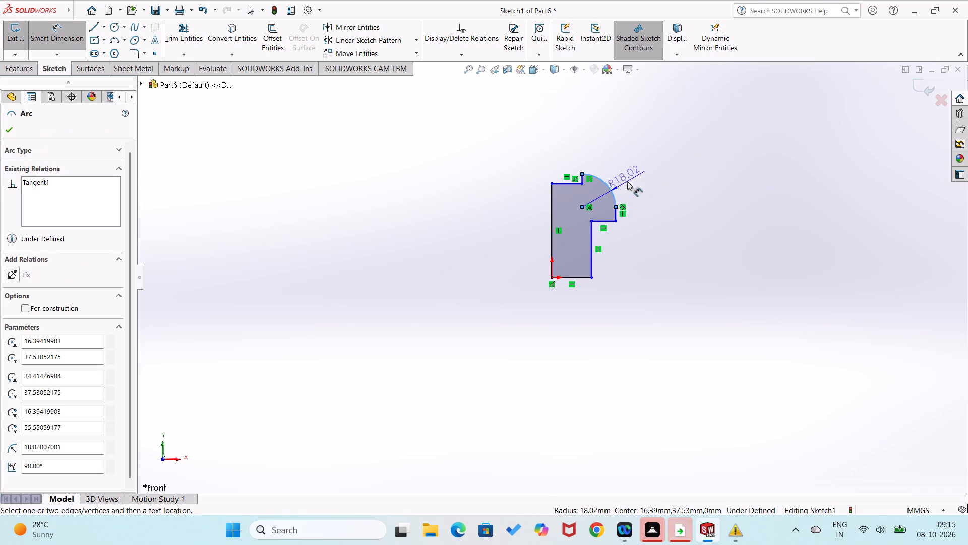
click(627, 181)
key(6)
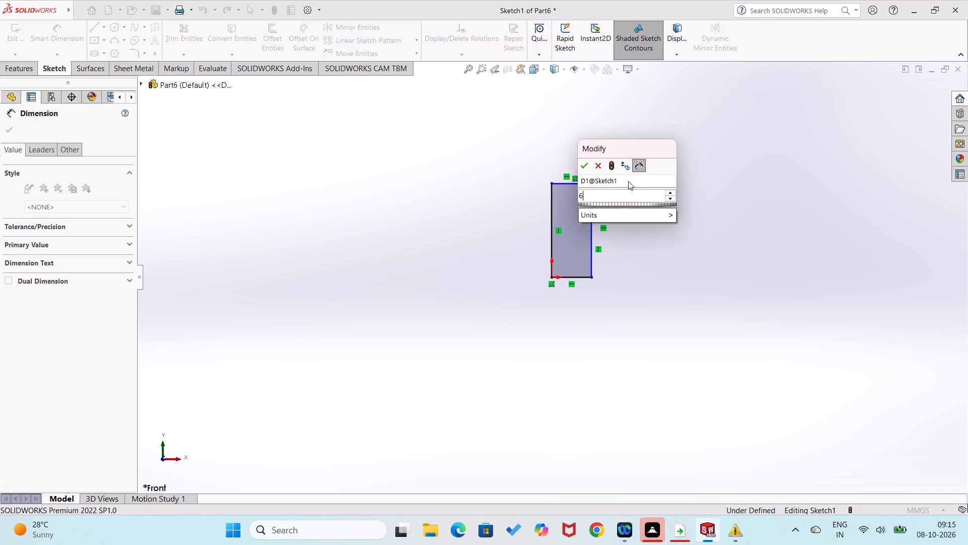
key(Return)
click(659, 242)
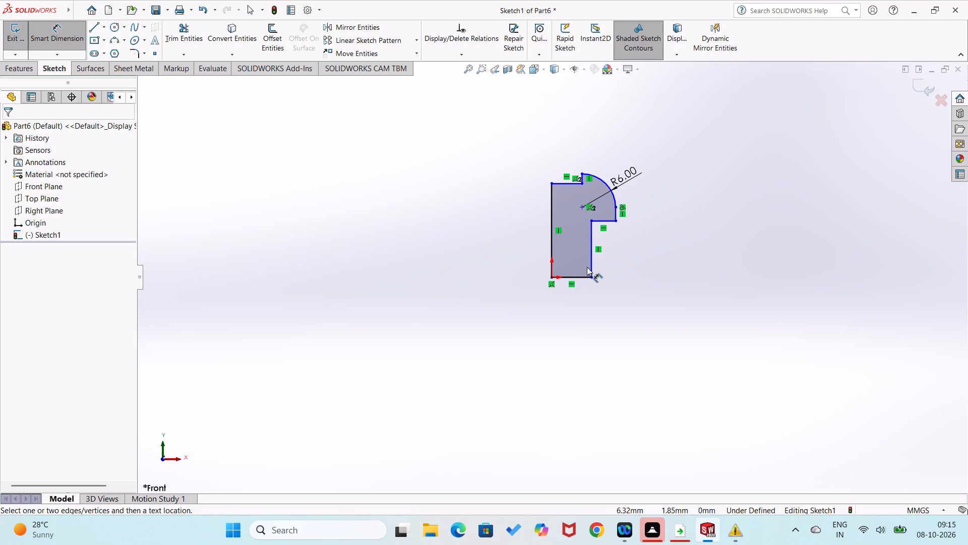
Dimension the short vertical line below the arc, on the head's outer rim, as 2 mm.
click(616, 214)
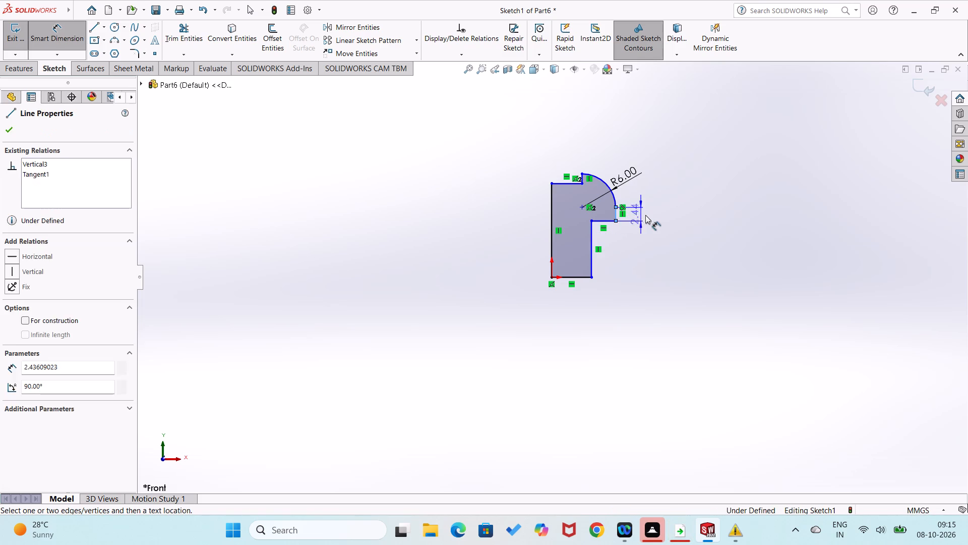
click(652, 216)
key(2)
key(Return)
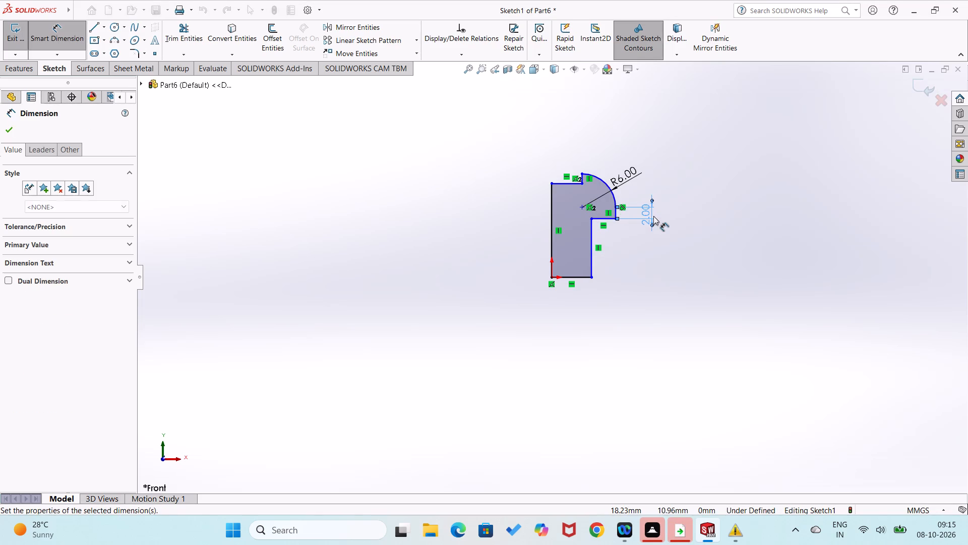
click(735, 303)
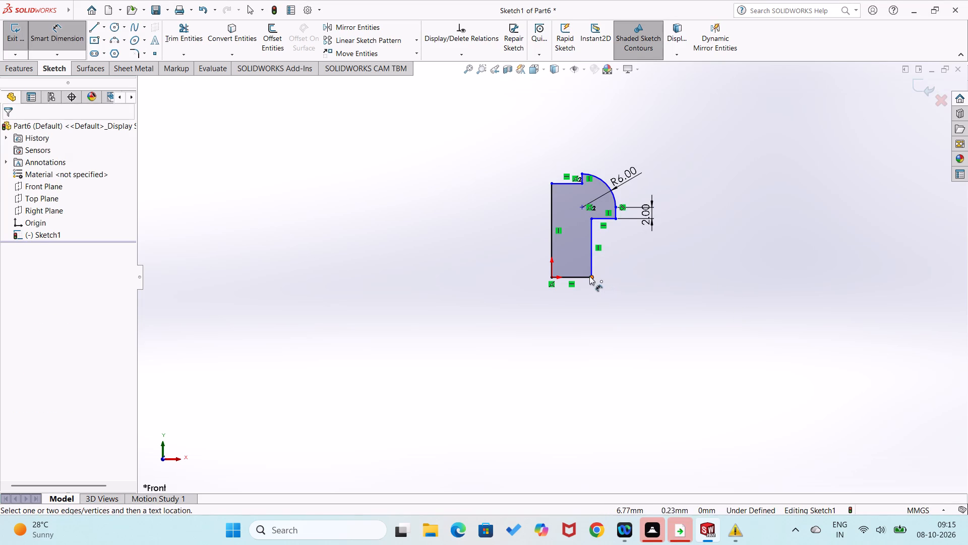
Dimension the shank height between the bottom outer corner and the head's lower outer corner as 7 mm.
click(589, 276)
click(616, 220)
click(675, 244)
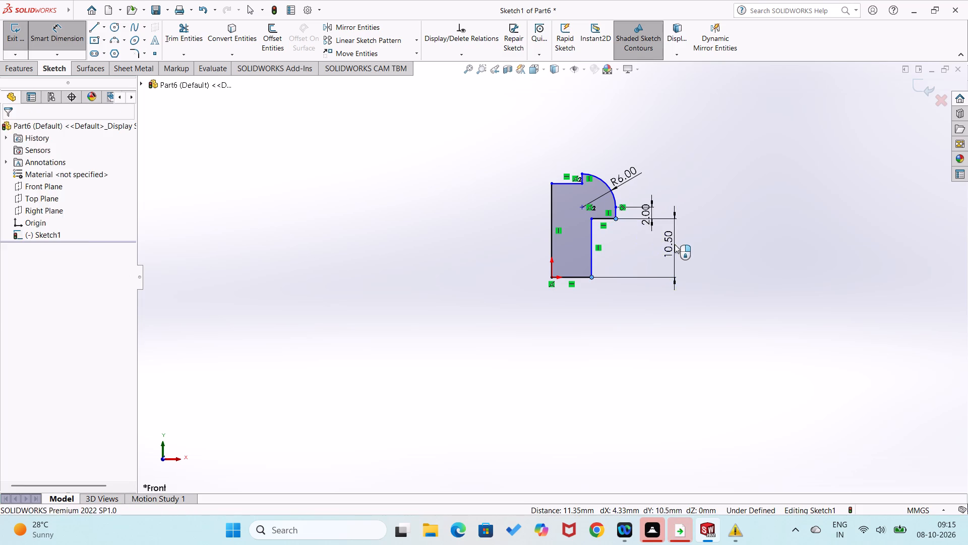
key(7)
key(Return)
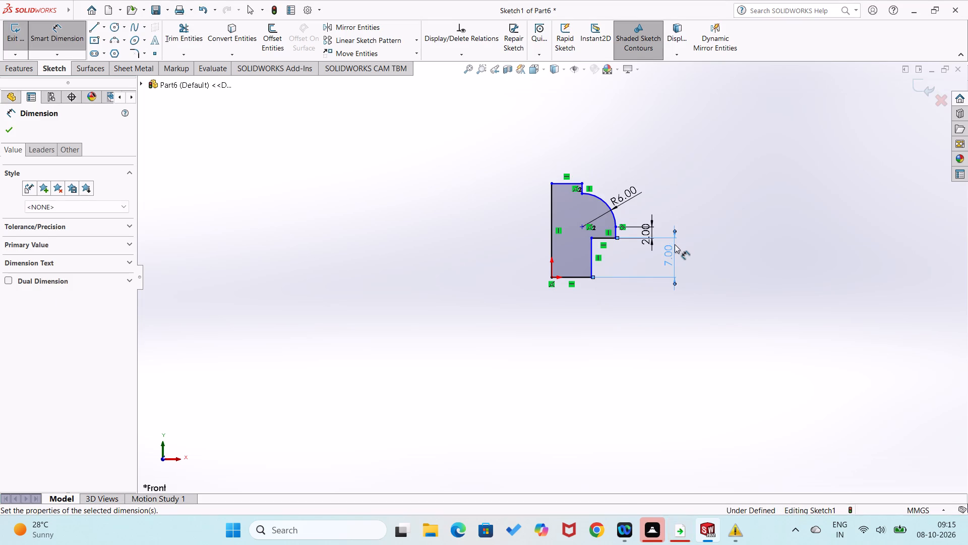
click(714, 245)
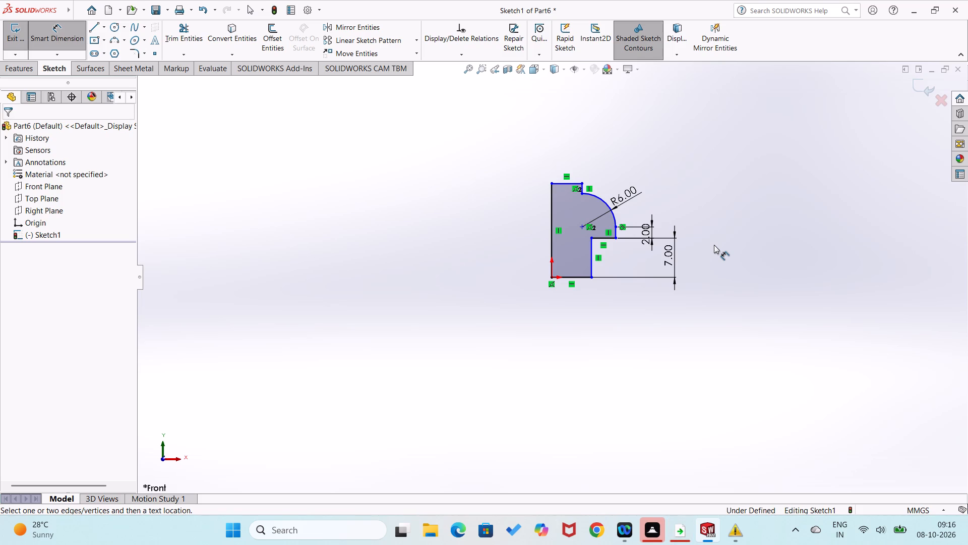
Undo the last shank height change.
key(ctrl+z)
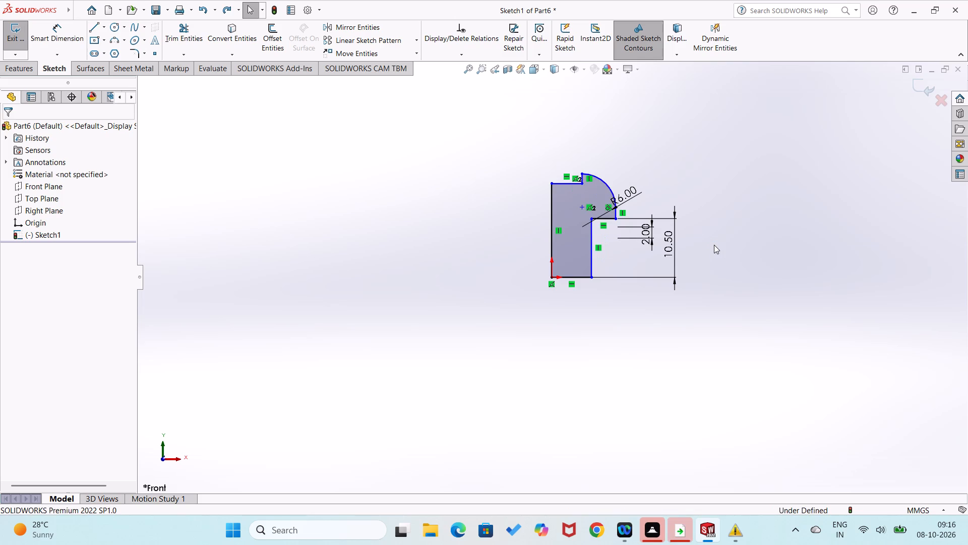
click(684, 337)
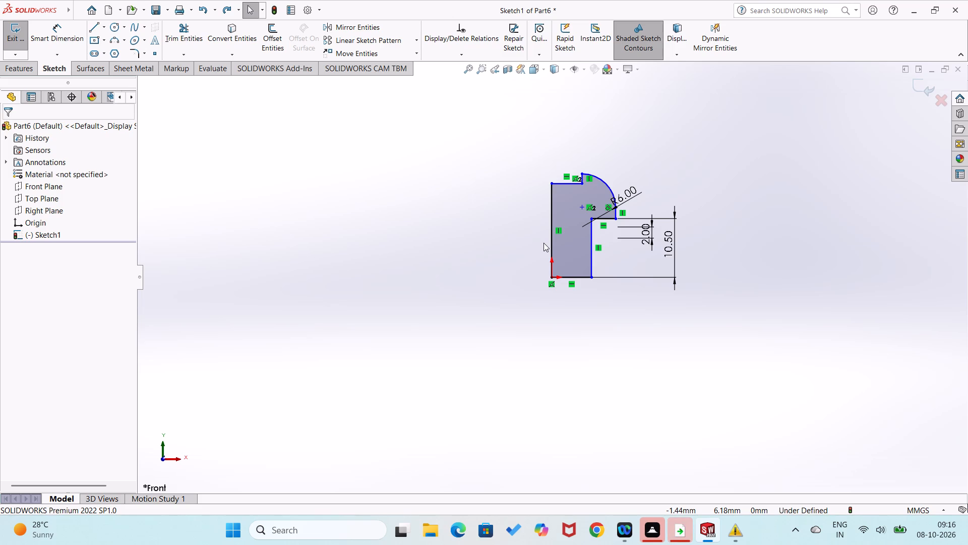
Dimension the short vertical line at the top recess of the head as 2 mm.
scroll(596, 198, down, 4)
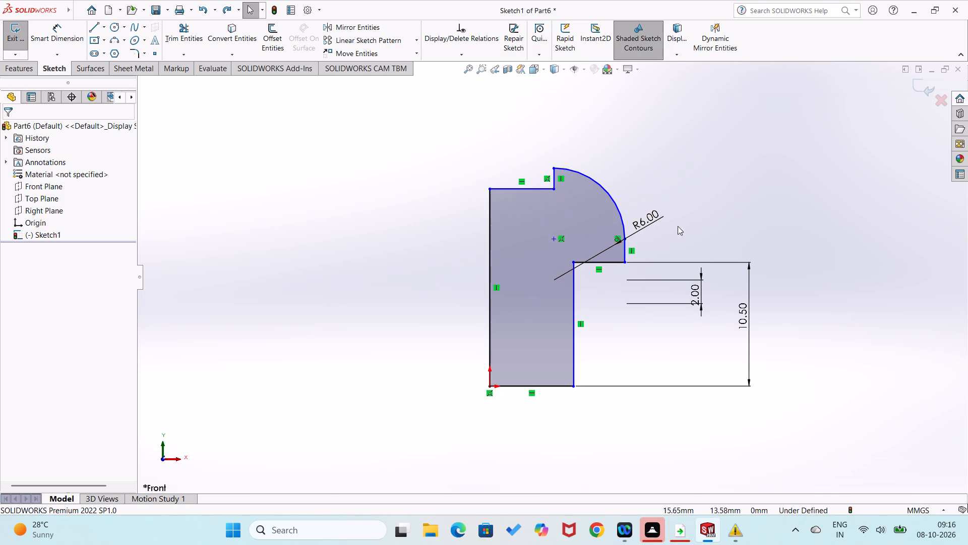
right_drag(688, 231, 727, 115)
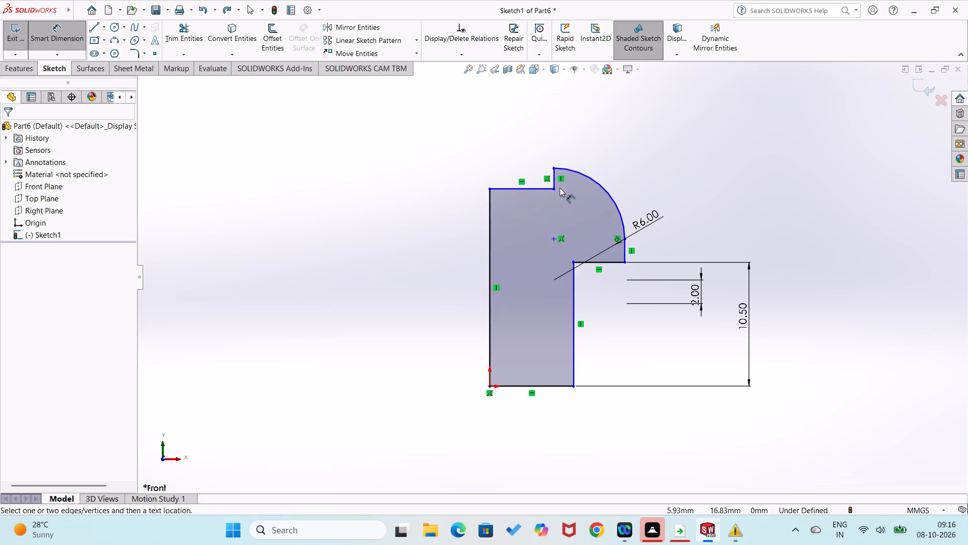
click(555, 184)
click(458, 183)
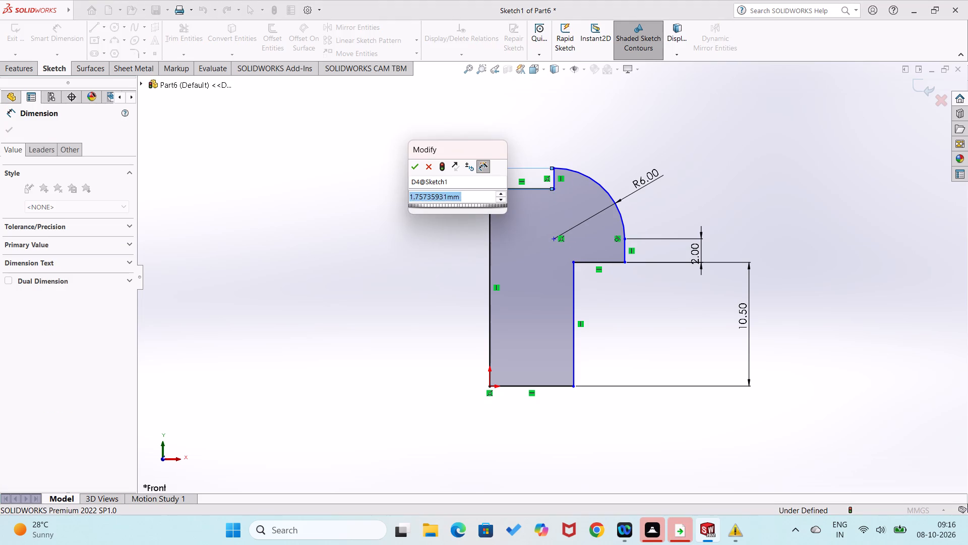
key(2)
key(Return)
click(426, 241)
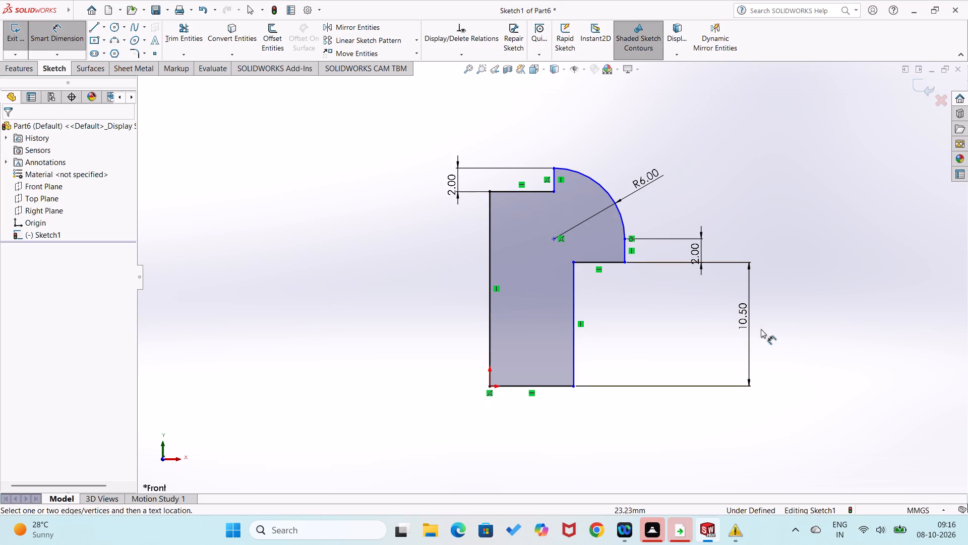
Set the shank's height dimension to 7 mm.
double_click(748, 328)
key(7)
key(Return)
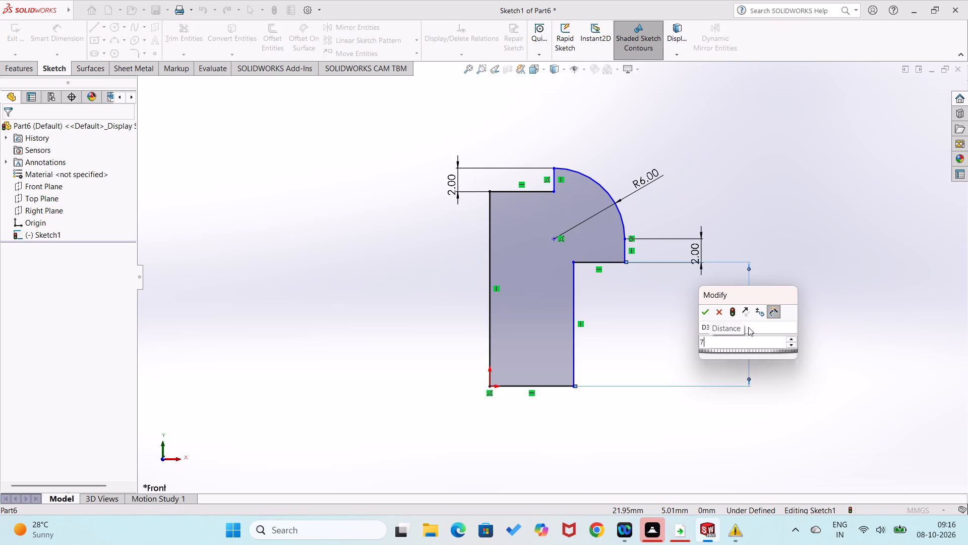
click(683, 462)
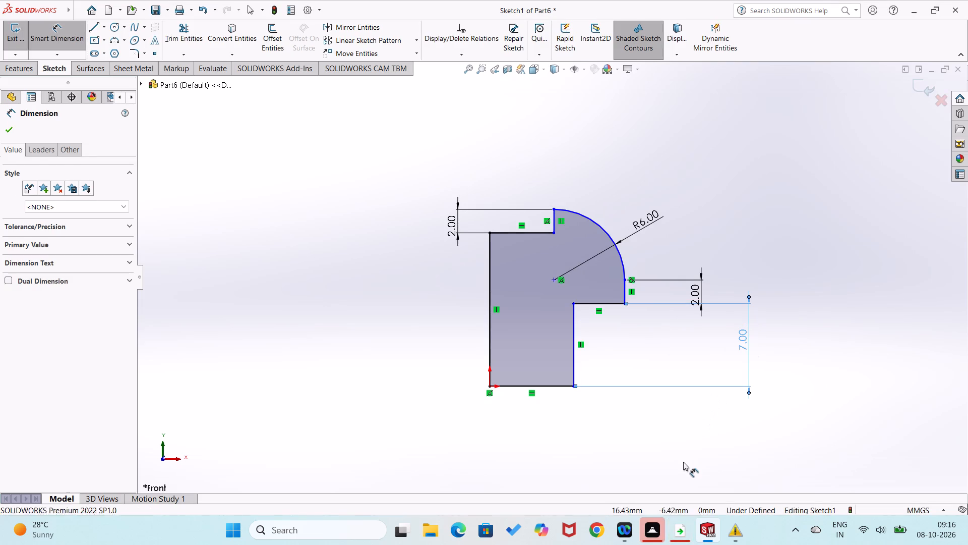
Dimension the shank's bottom horizontal line as 3 mm.
click(561, 386)
click(556, 414)
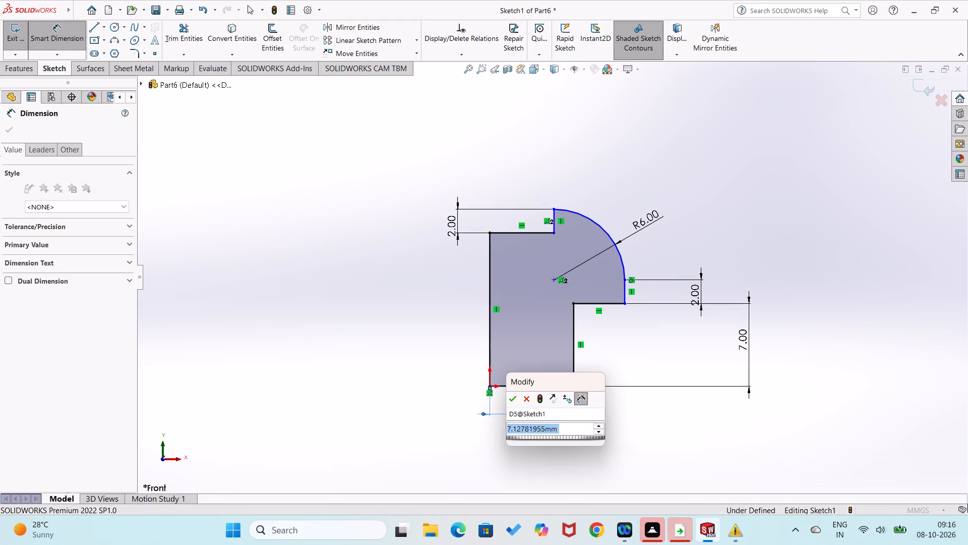
key(3)
key(Return)
click(594, 412)
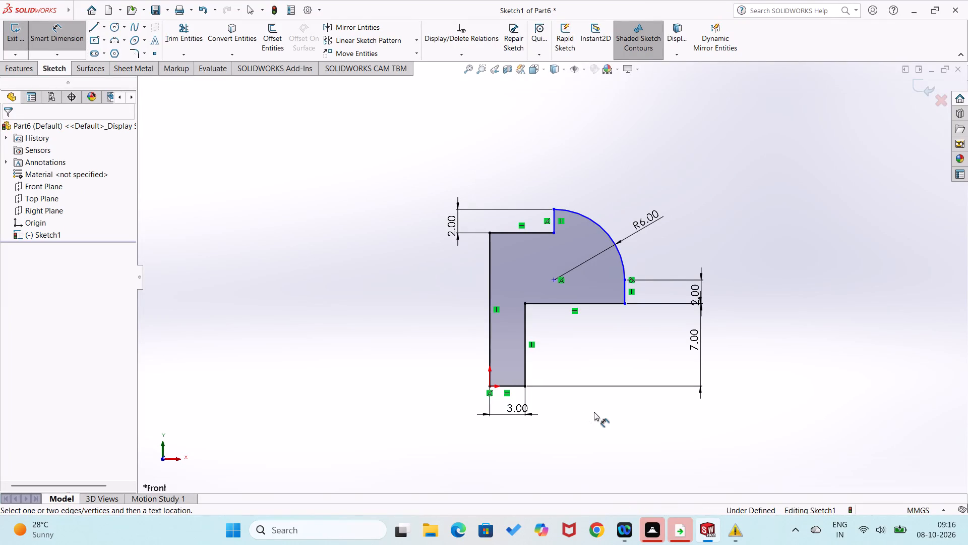
Dimension the horizontal distance from the long vertical axis line to the head's lower outer corner as 5 mm.
click(490, 298)
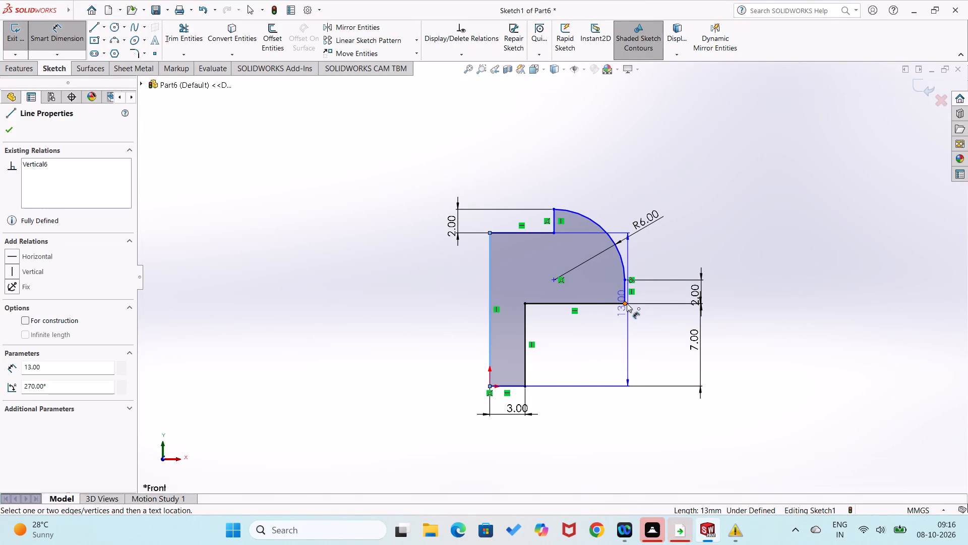
click(626, 303)
click(597, 323)
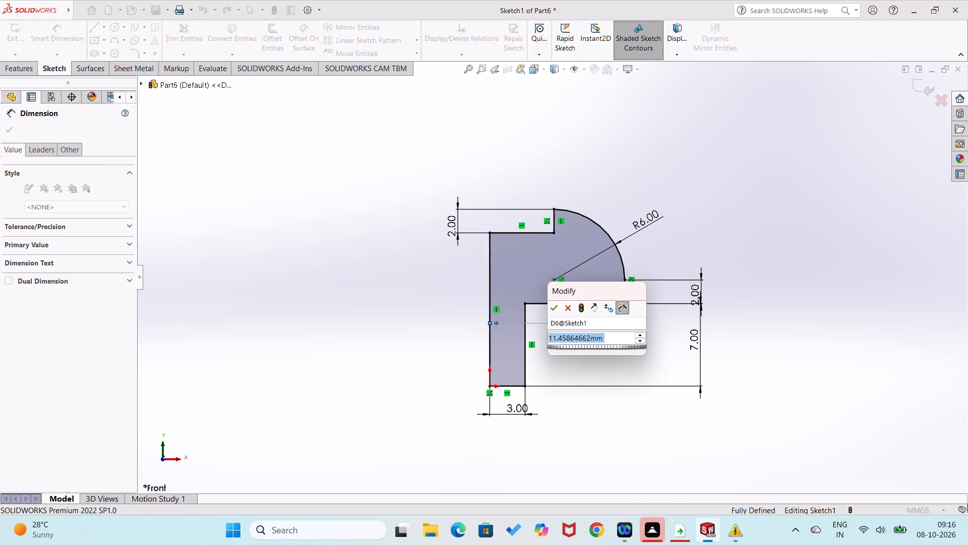
key(5)
key(Return)
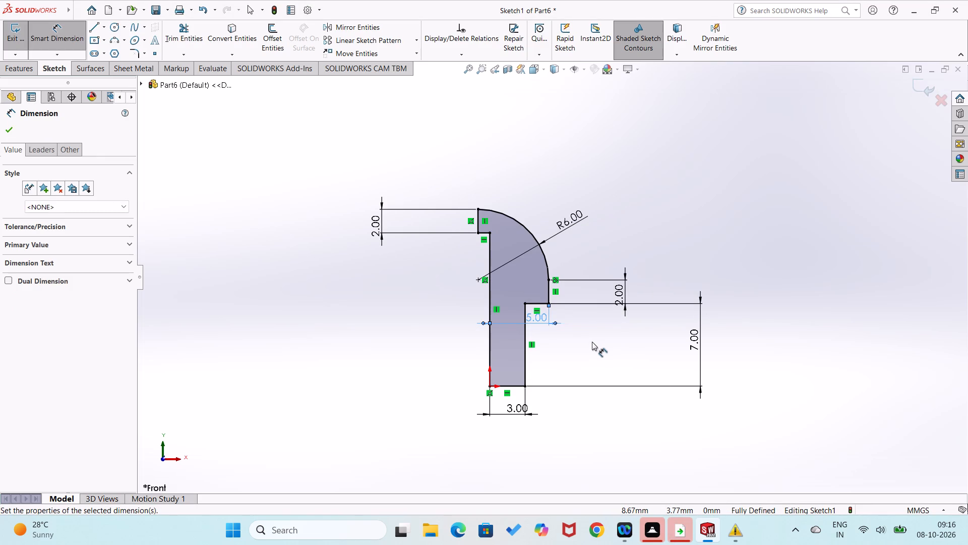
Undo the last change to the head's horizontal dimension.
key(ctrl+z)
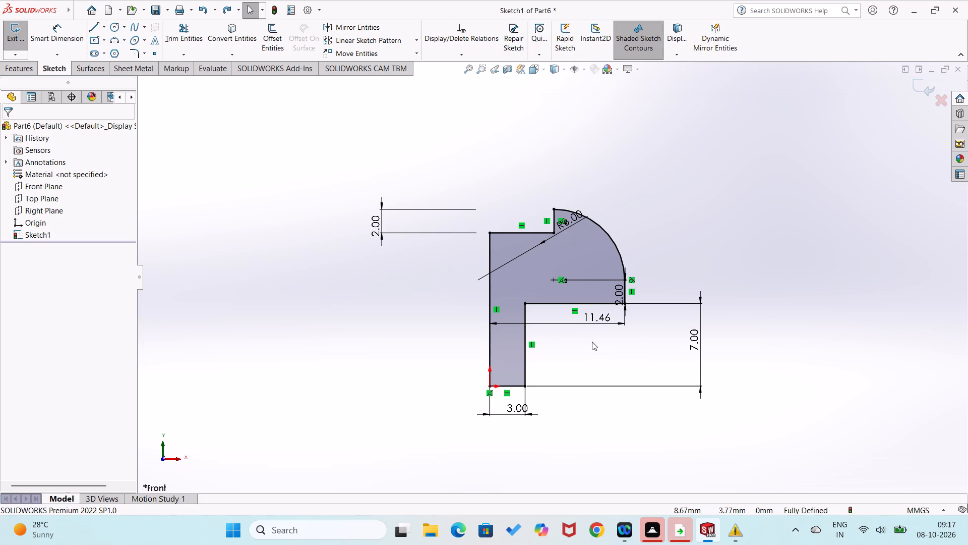
Move the head's horizontal dimension below the profile and set it to 8 mm.
drag(591, 320, 591, 319)
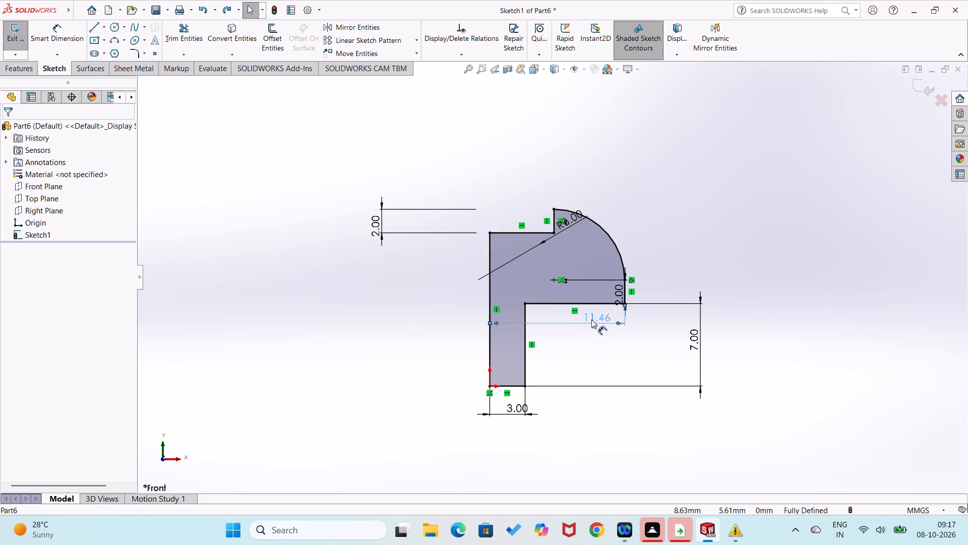
drag(591, 319, 597, 414)
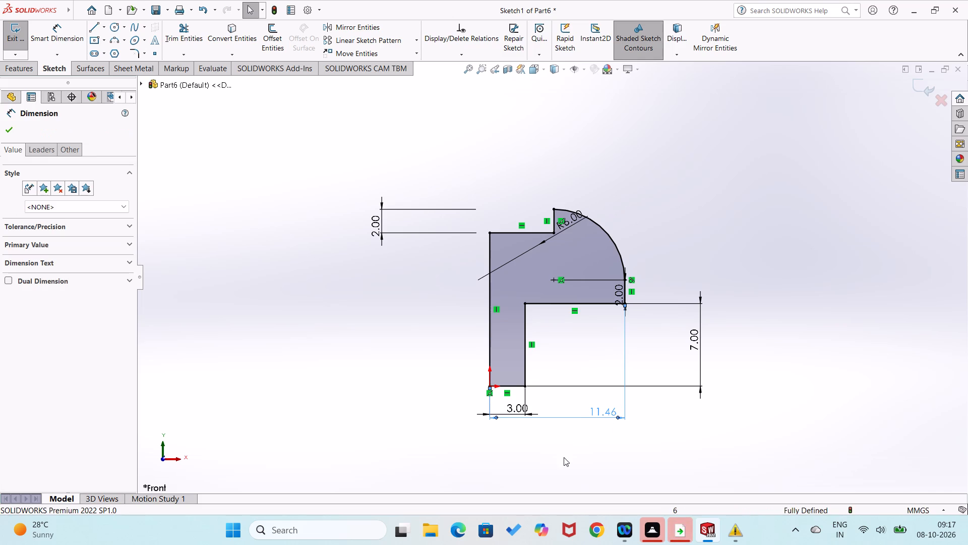
double_click(606, 413)
key(8)
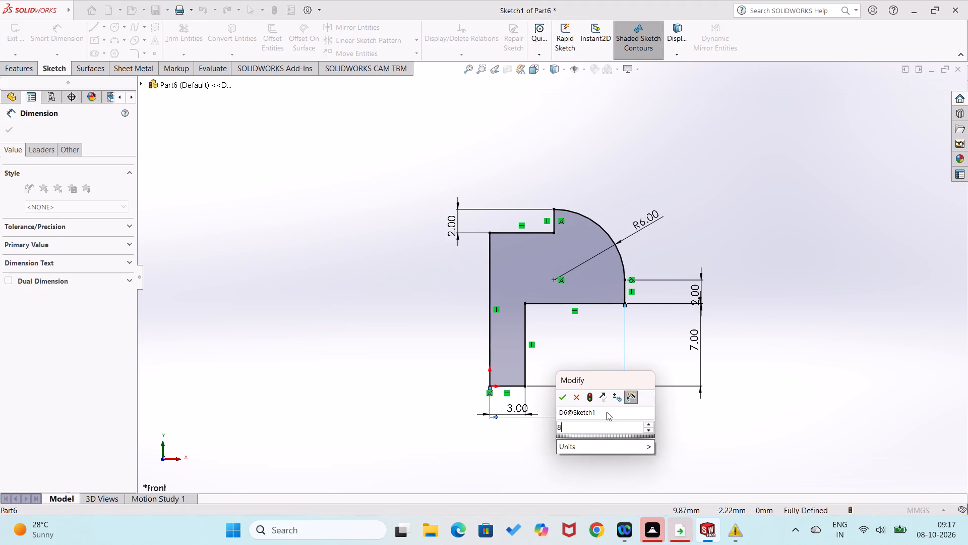
key(Return)
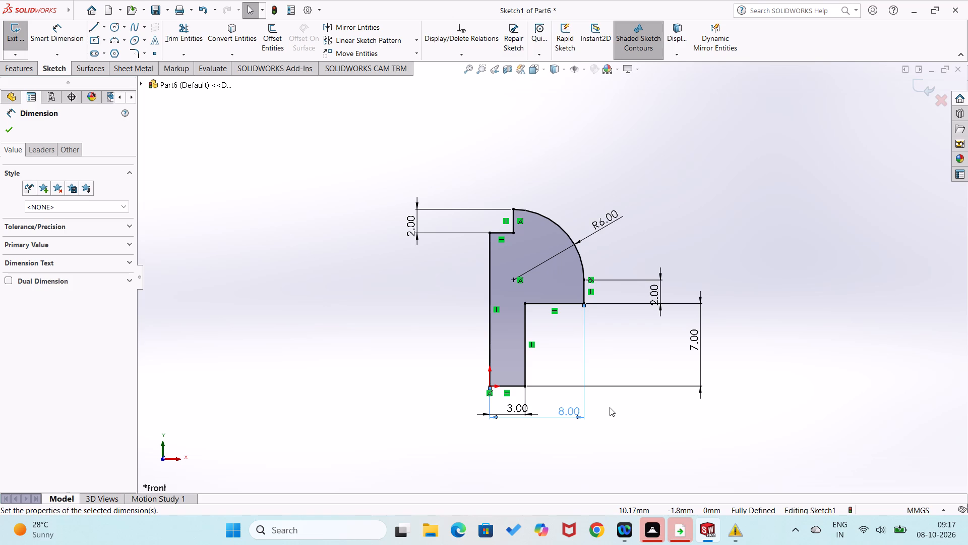
click(427, 392)
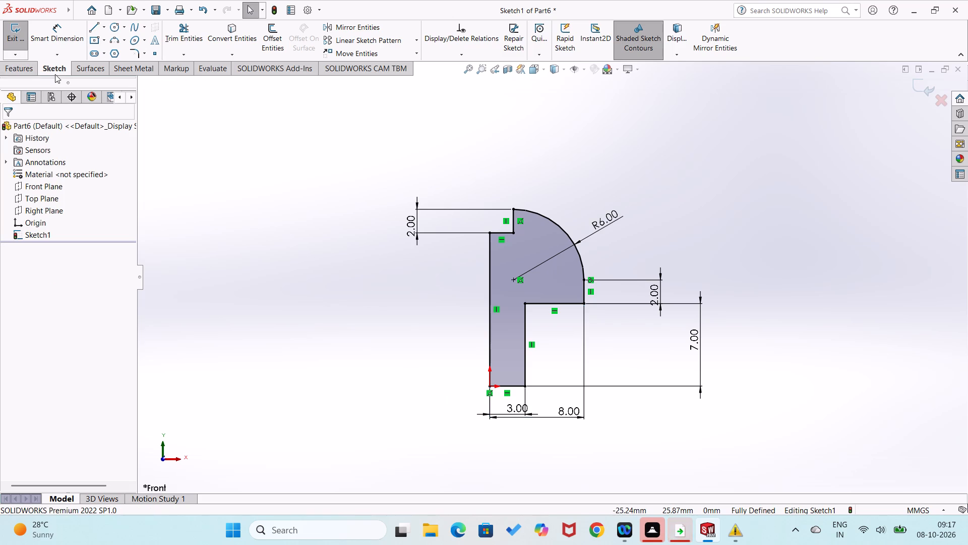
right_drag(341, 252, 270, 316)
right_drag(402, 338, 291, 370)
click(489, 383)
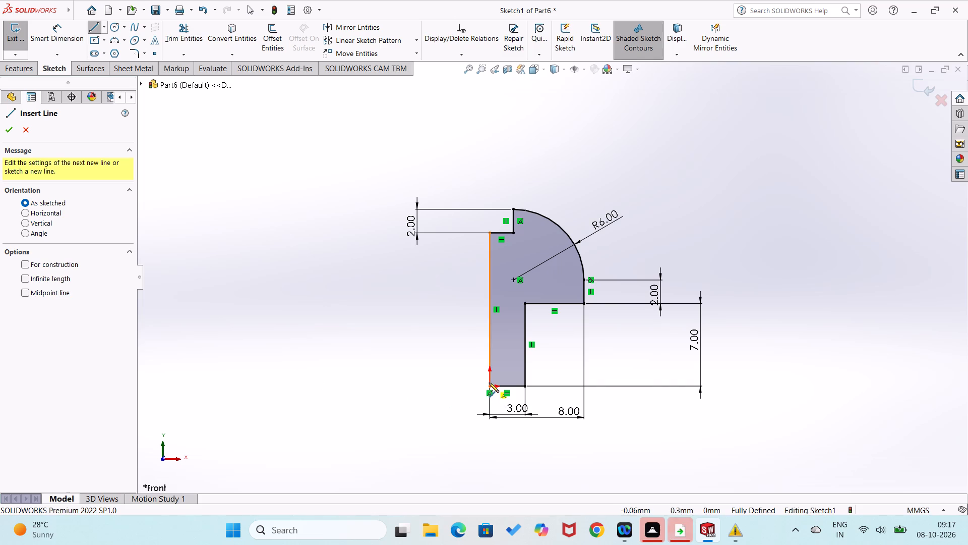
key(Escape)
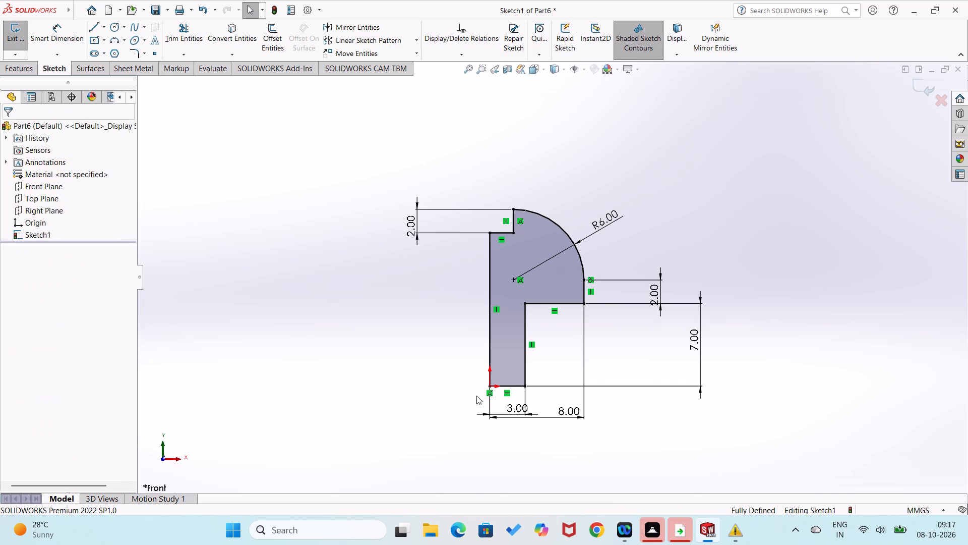
Draw a vertical line about 18 mm long upward from the origin and convert it to a construction centerline.
right_drag(476, 396, 369, 430)
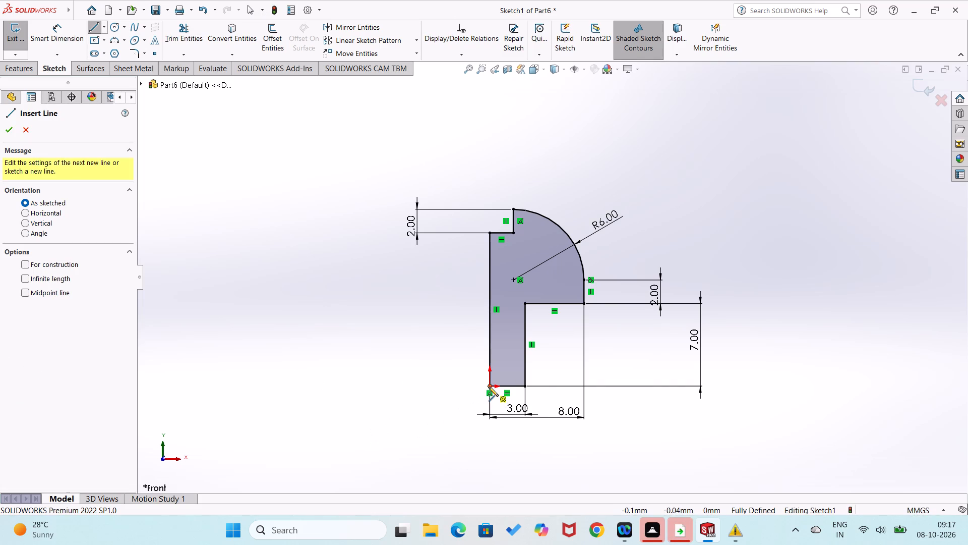
click(489, 387)
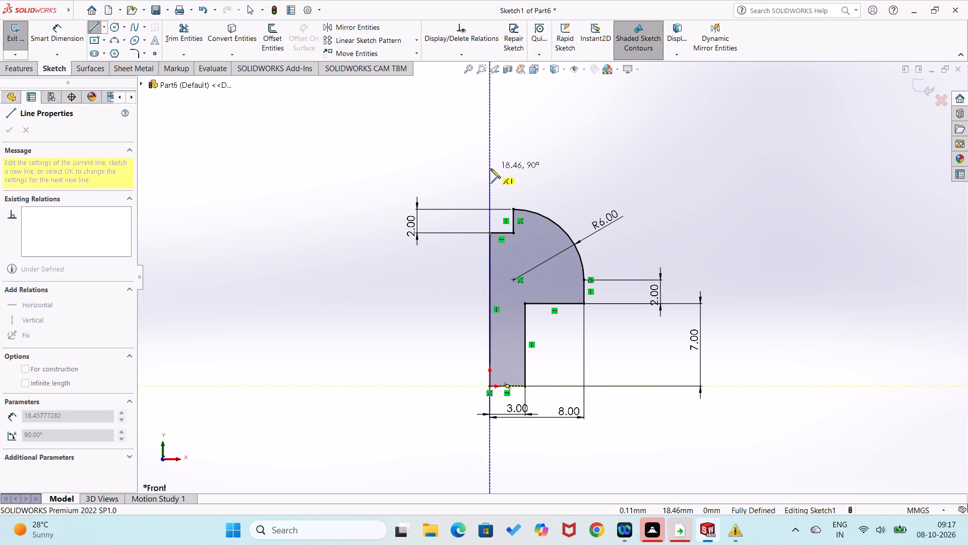
click(491, 169)
right_click(491, 169)
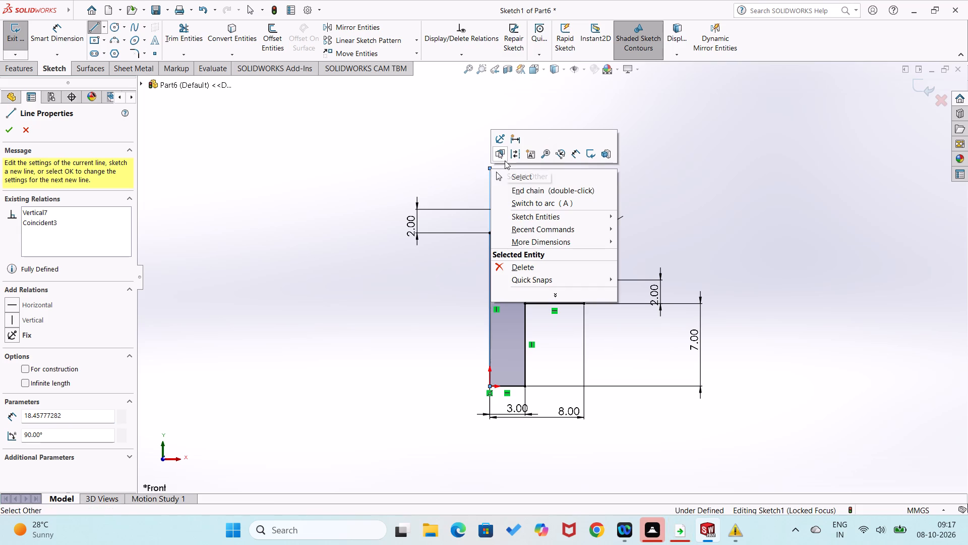
click(512, 155)
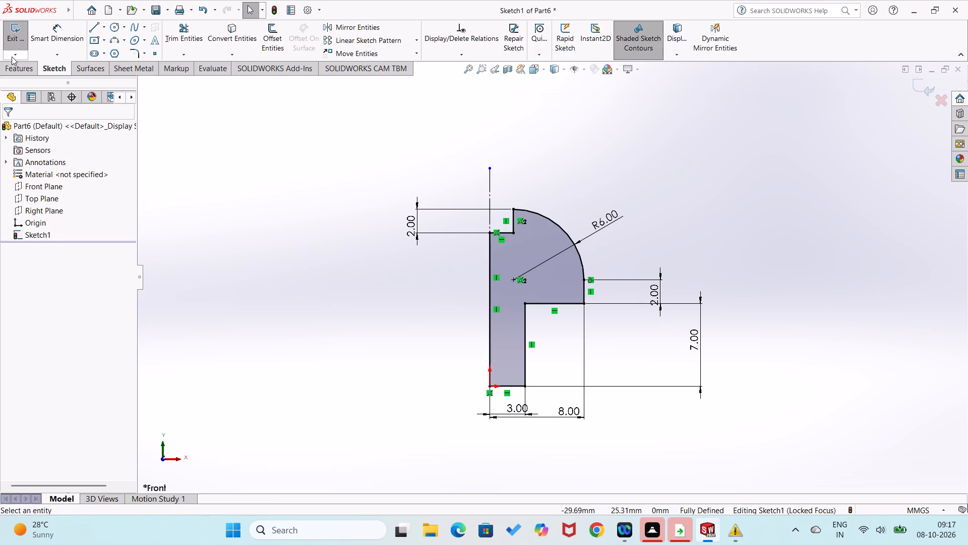
Revolve the screw half profile 360° about the vertical centerline into a solid body.
click(15, 67)
click(59, 39)
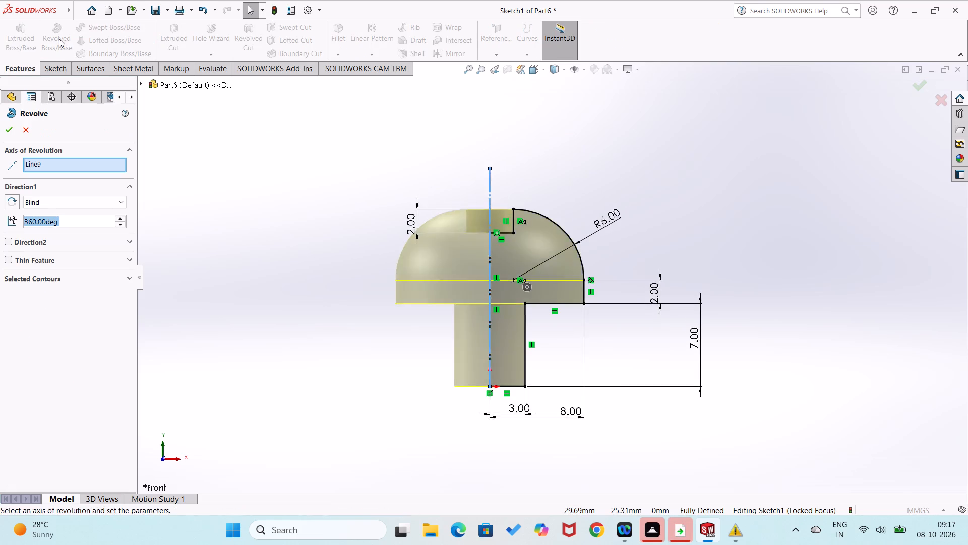
click(10, 133)
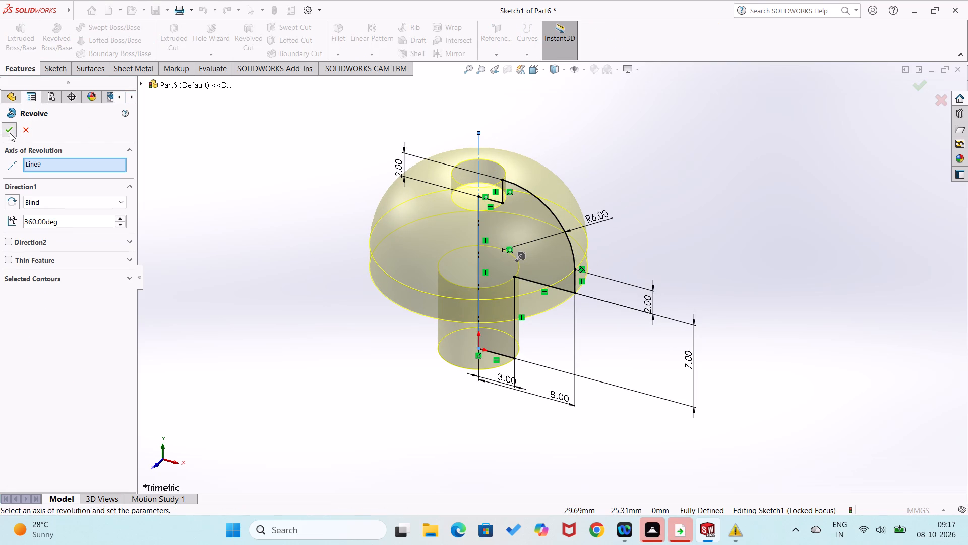
click(226, 225)
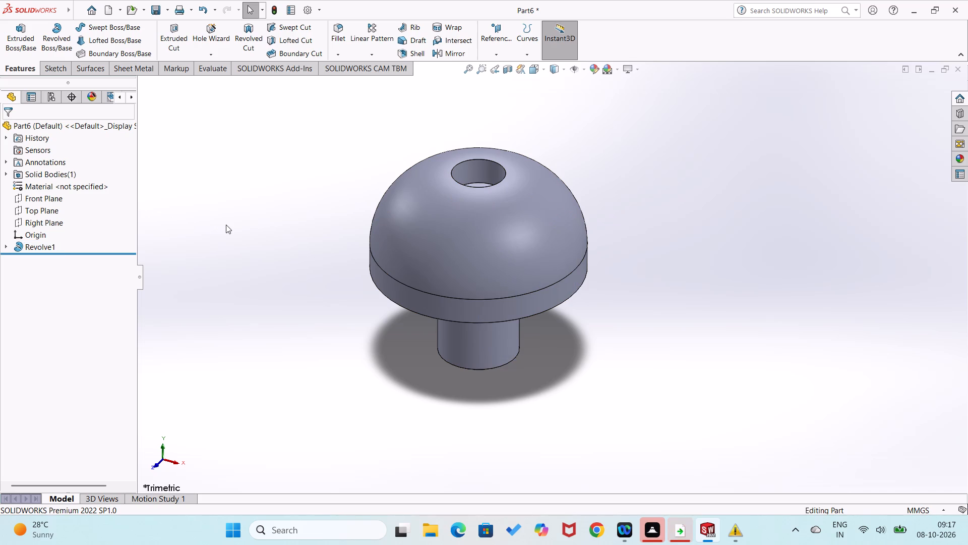
Sketch a circle about 3.8 mm in diameter, centred on the origin, on the flat end face of the screw's shank.
middle_drag(226, 225, 246, 163)
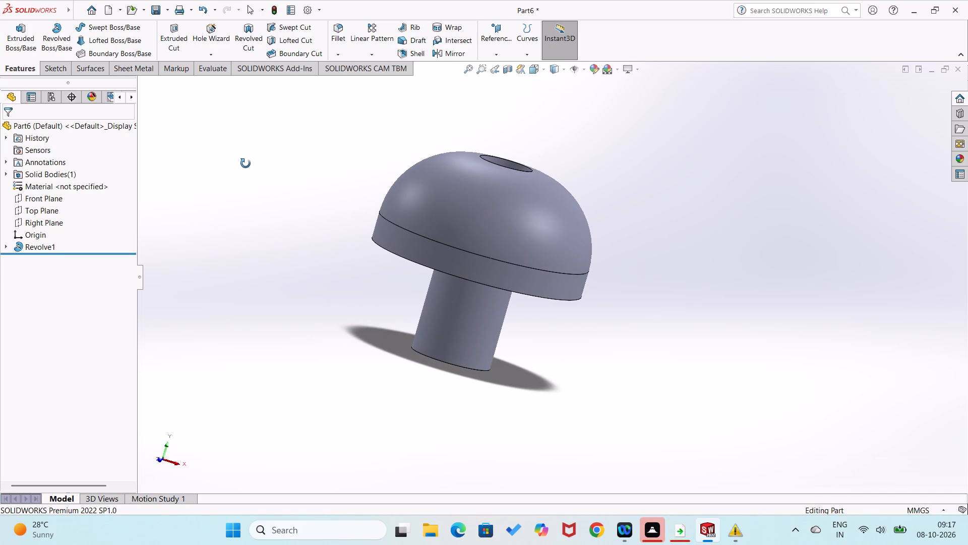
middle_drag(246, 163, 301, 184)
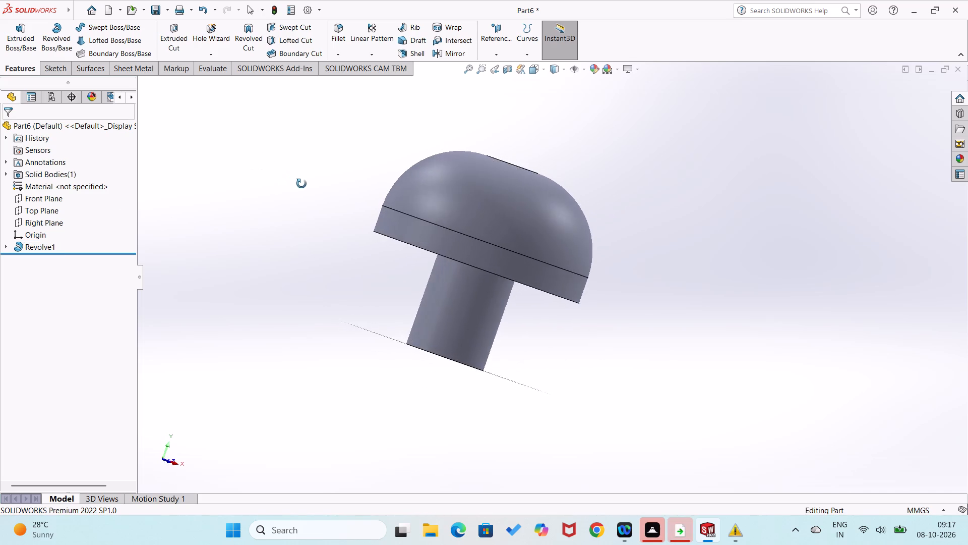
middle_drag(301, 184, 406, 265)
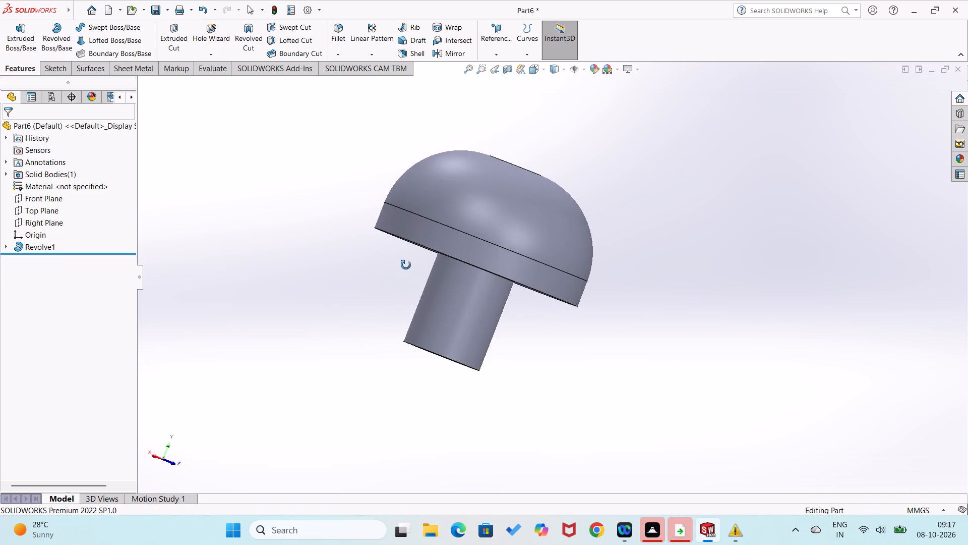
middle_drag(406, 265, 439, 238)
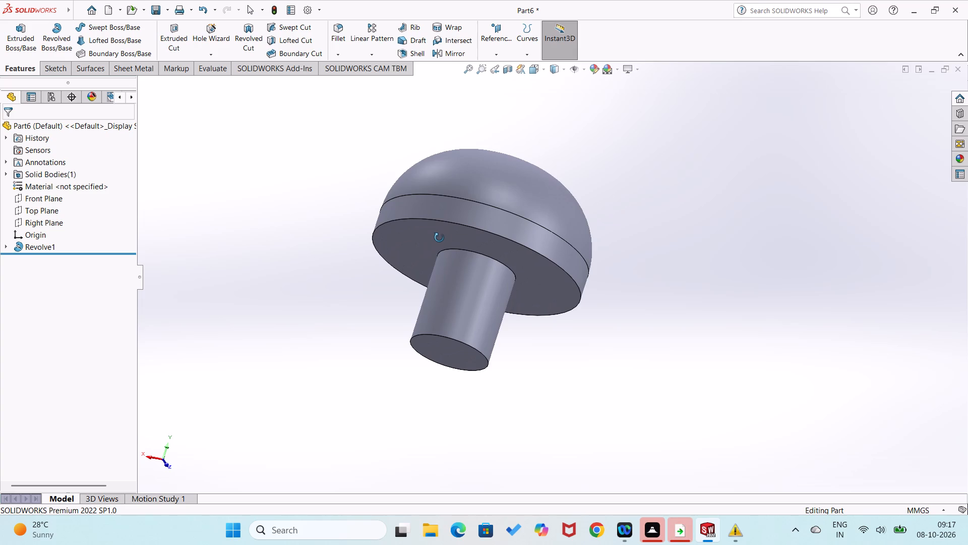
middle_drag(439, 238, 456, 202)
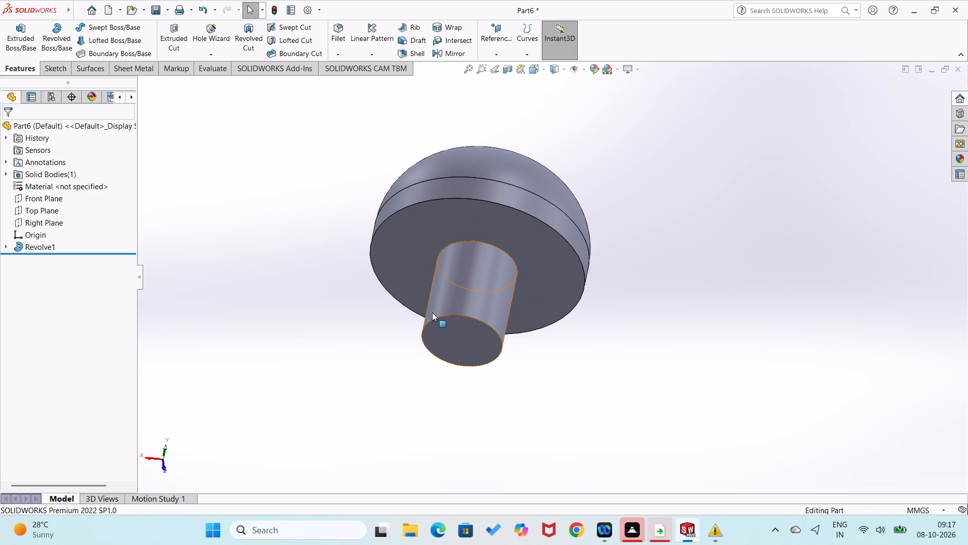
right_click(456, 342)
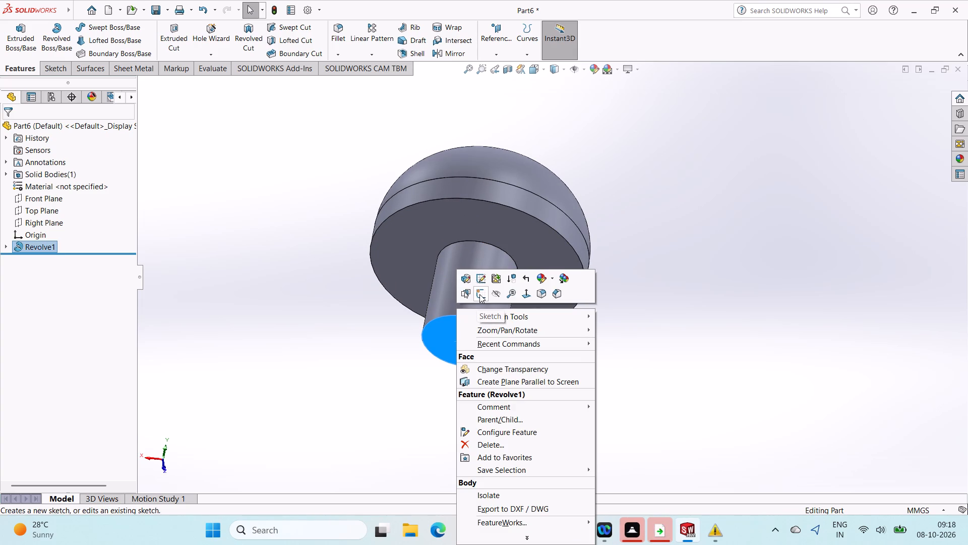
click(367, 385)
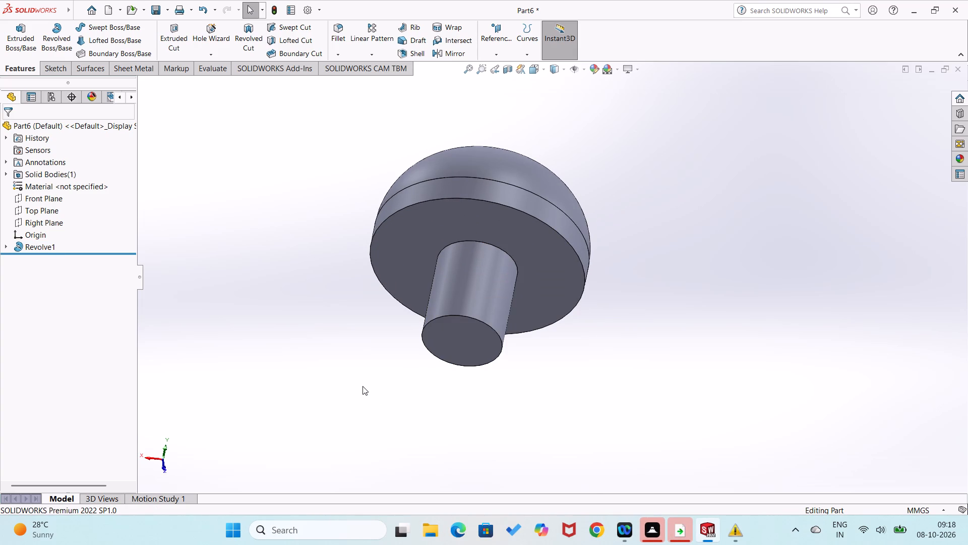
key(ctrl+1)
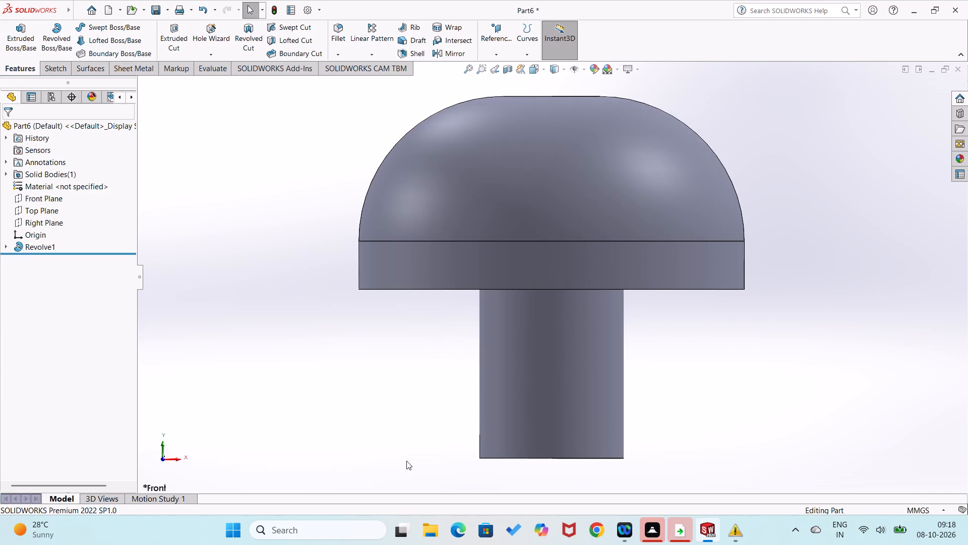
middle_drag(407, 461, 441, 292)
right_click(577, 368)
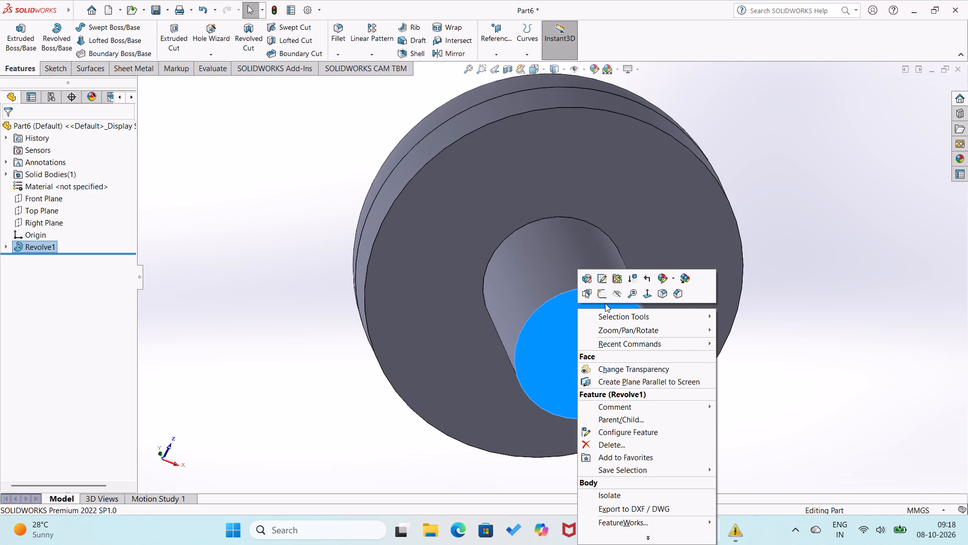
click(601, 294)
right_drag(735, 397, 825, 387)
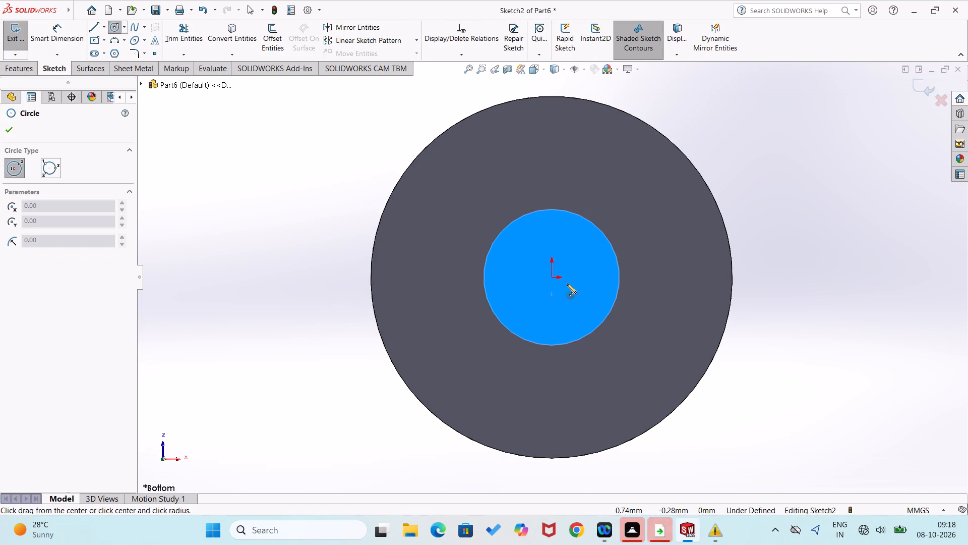
click(553, 278)
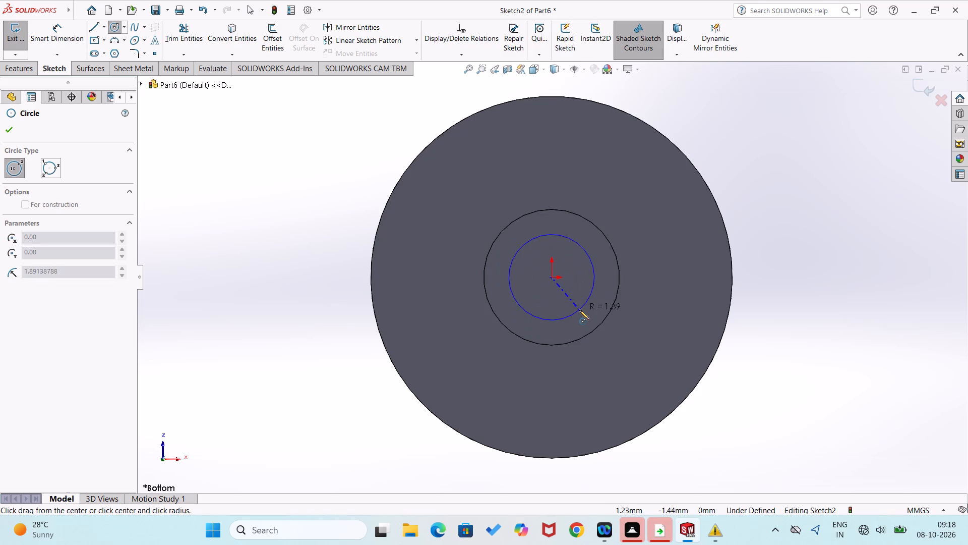
click(579, 310)
Dimension the sketched circle's diameter as 4 mm.
right_drag(631, 386, 652, 310)
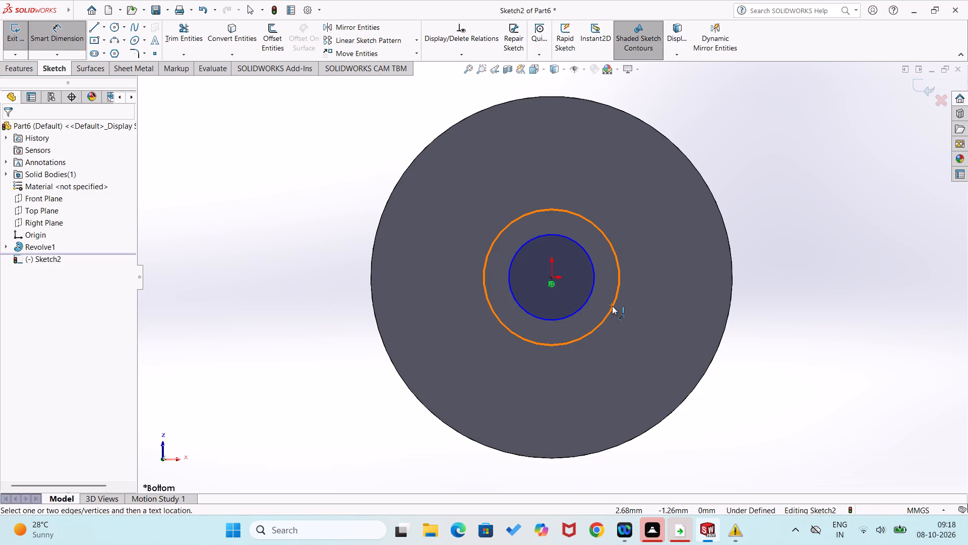
click(612, 306)
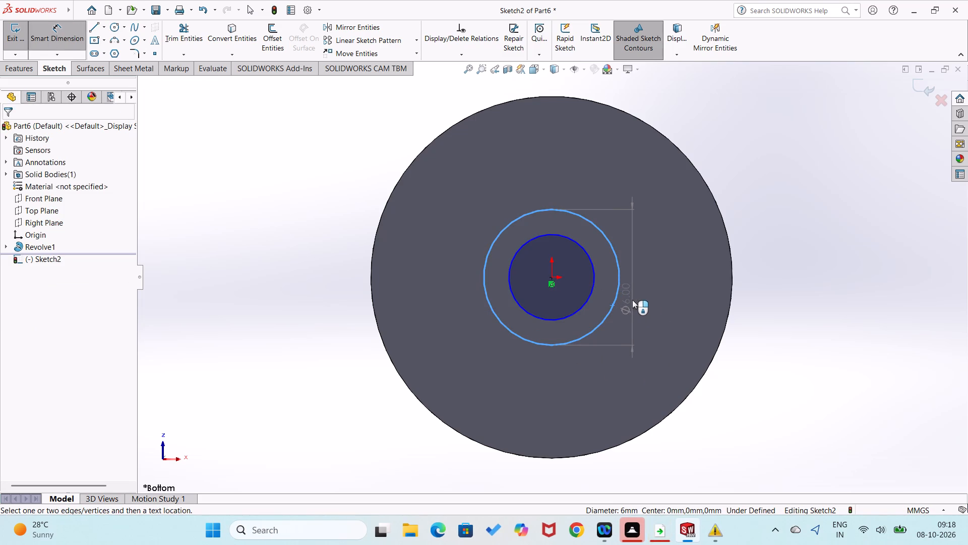
right_drag(632, 300, 636, 276)
drag(643, 309, 672, 268)
key(Escape)
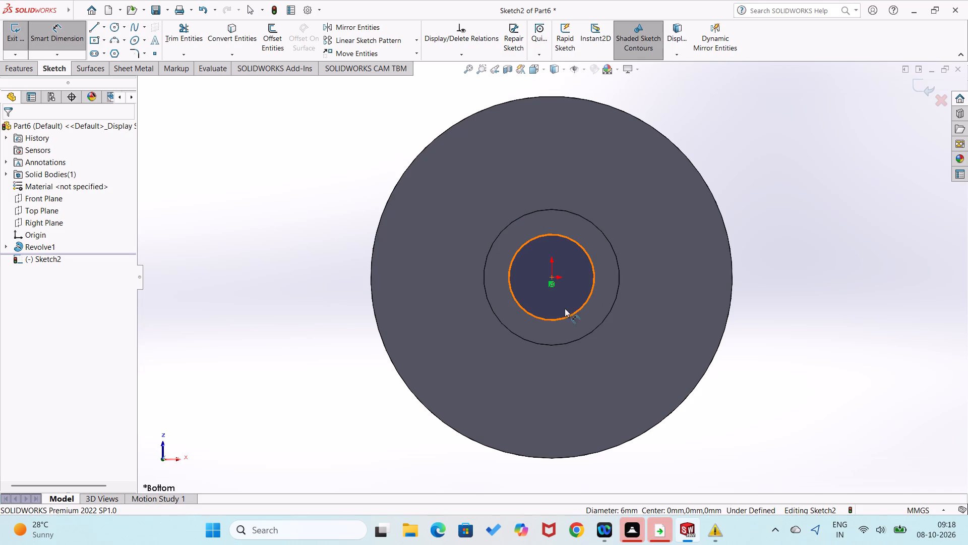
click(578, 309)
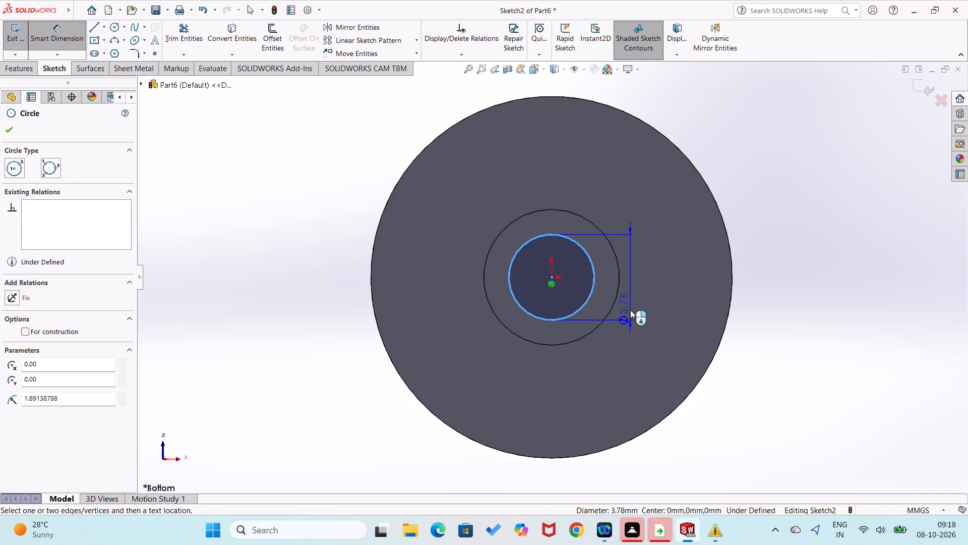
click(630, 310)
key(4)
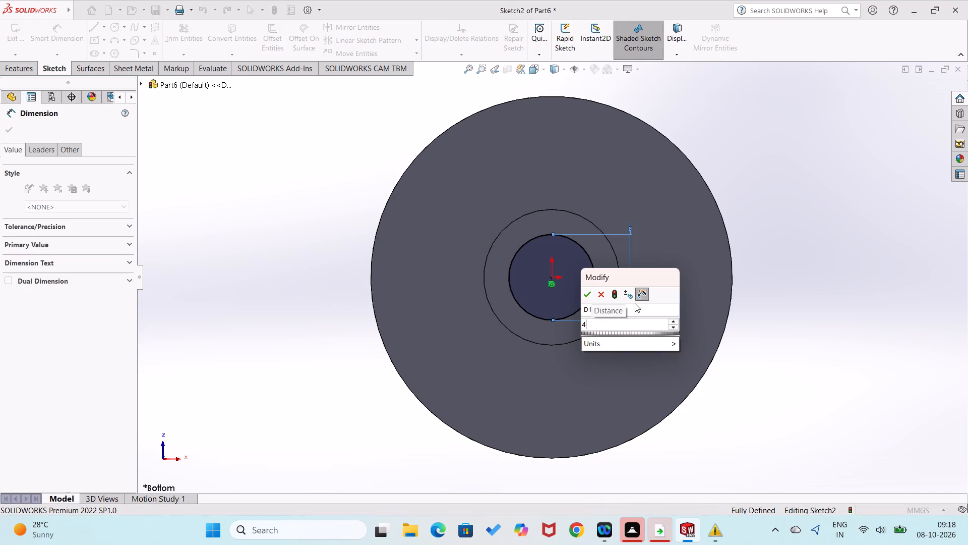
key(Return)
click(273, 257)
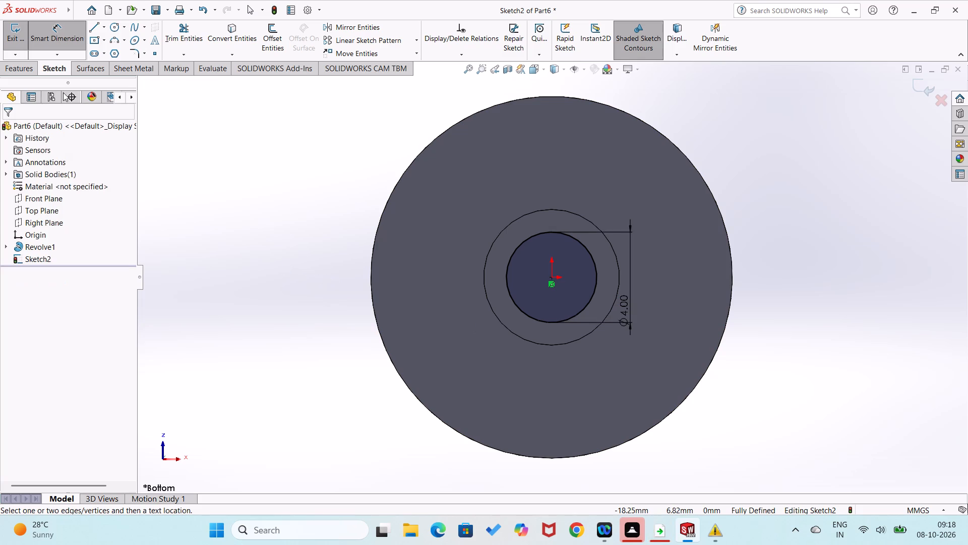
Extrude the 4 mm circle as a blind boss 1 mm outward from the shank's end face, merged with the body.
click(20, 70)
click(23, 47)
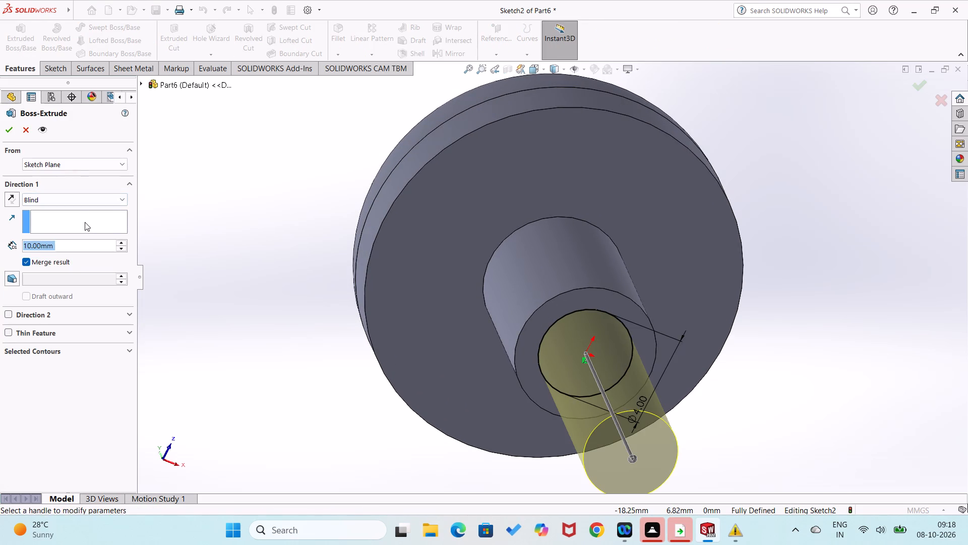
key(2)
key(Return)
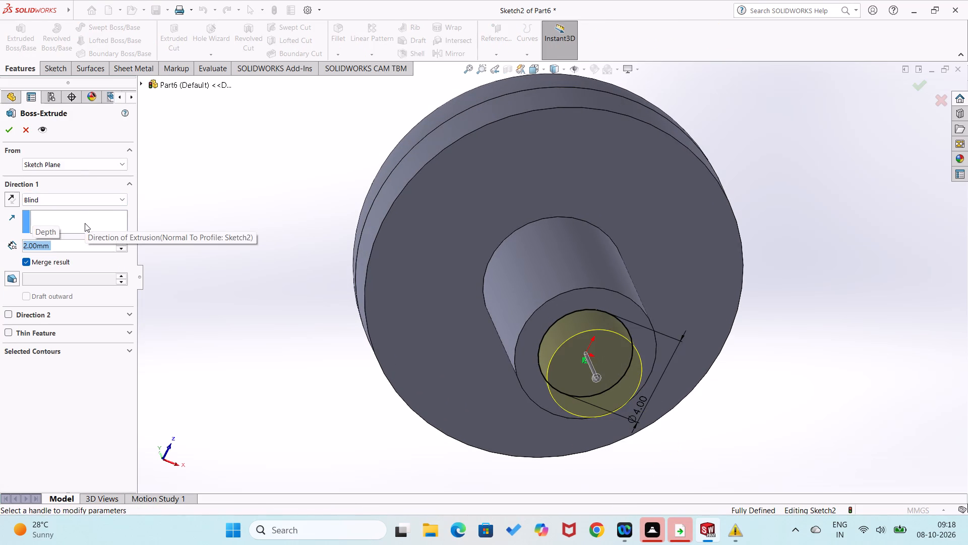
middle_drag(183, 277, 191, 403)
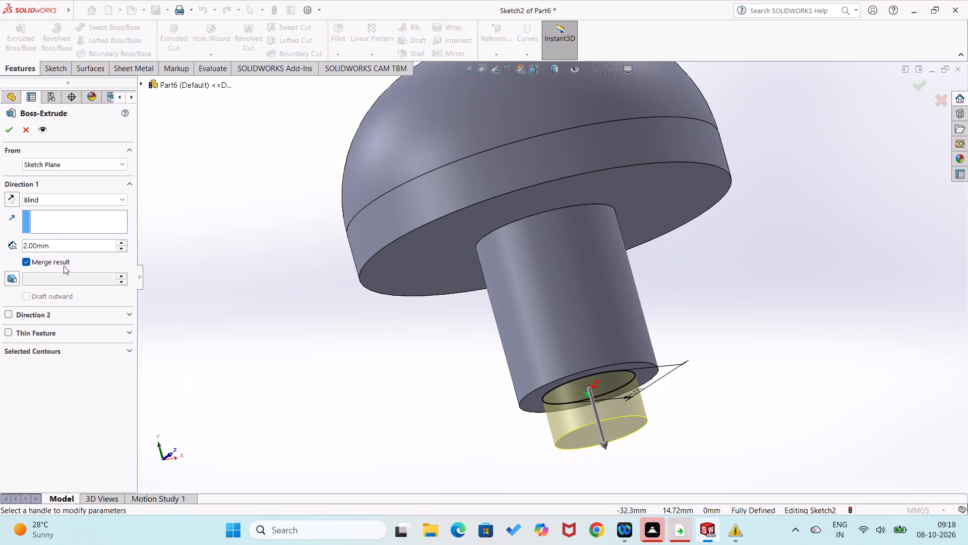
drag(70, 248, 5, 244)
key(1)
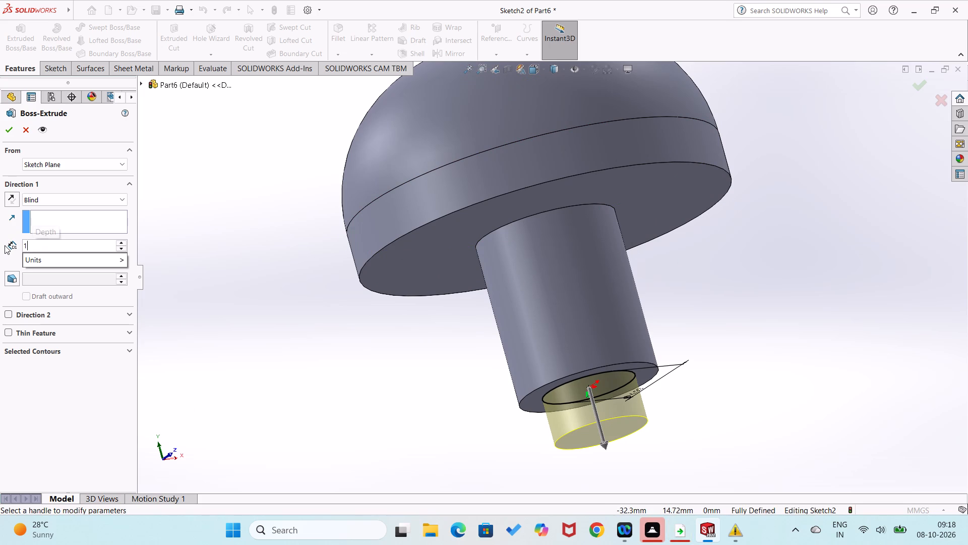
key(Return)
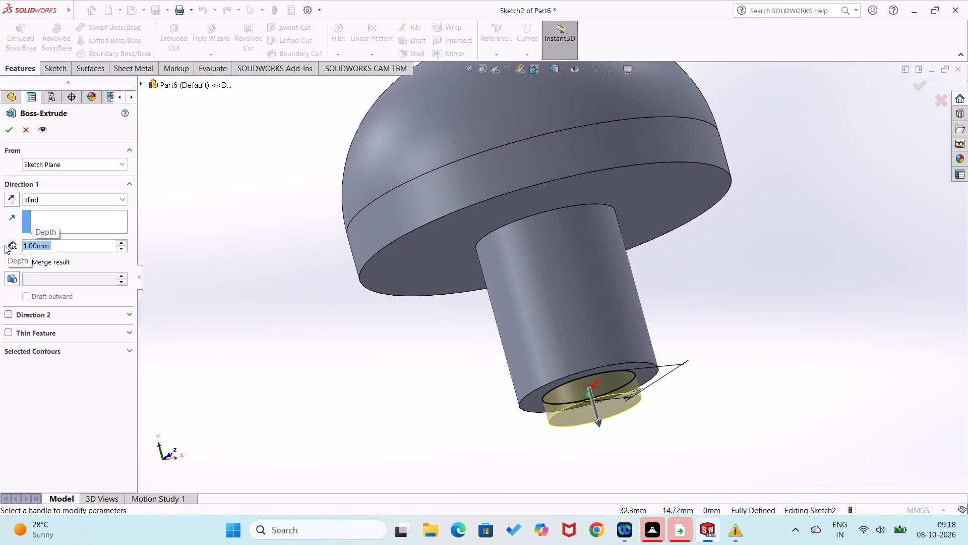
click(10, 127)
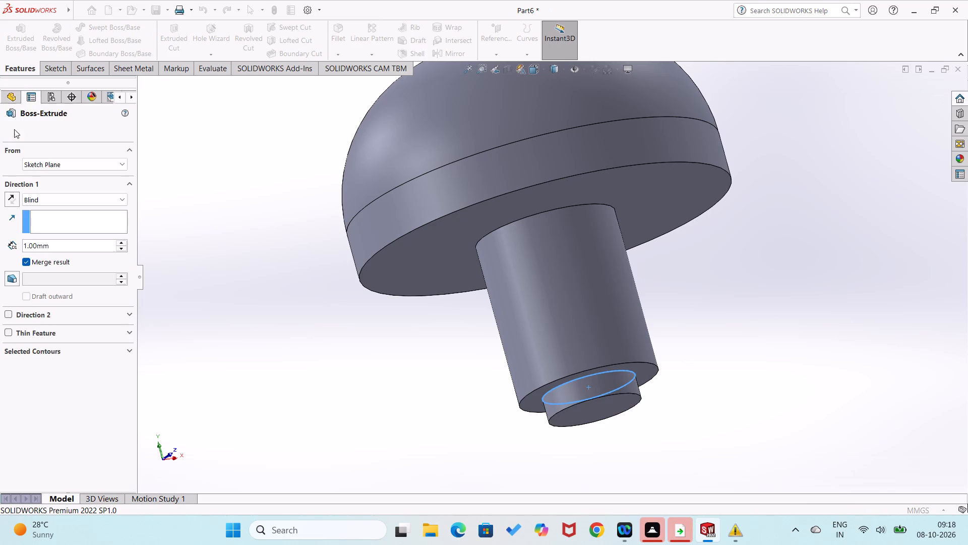
click(265, 282)
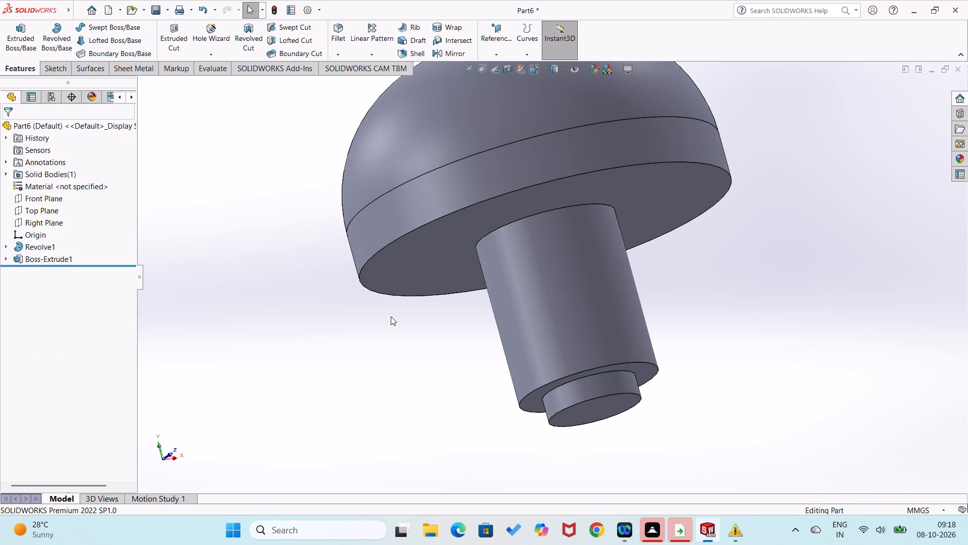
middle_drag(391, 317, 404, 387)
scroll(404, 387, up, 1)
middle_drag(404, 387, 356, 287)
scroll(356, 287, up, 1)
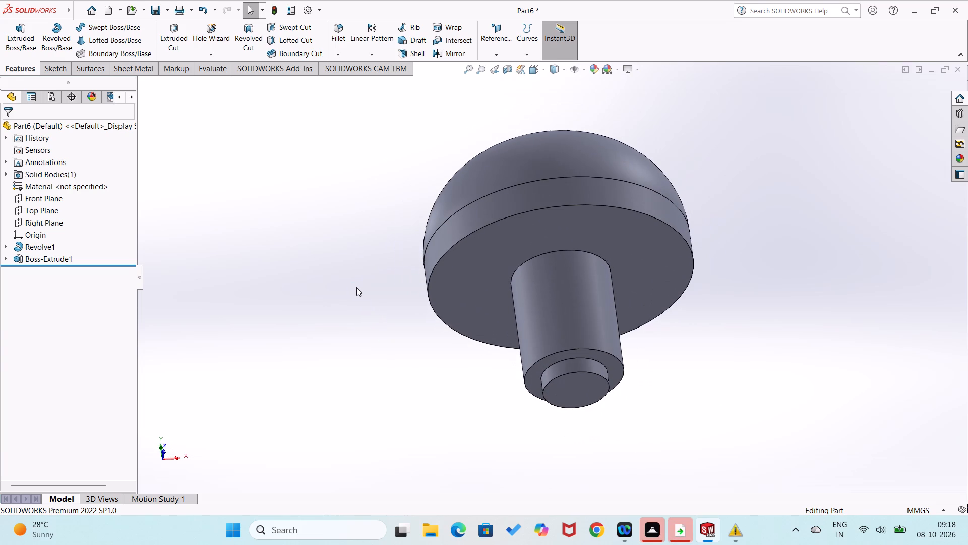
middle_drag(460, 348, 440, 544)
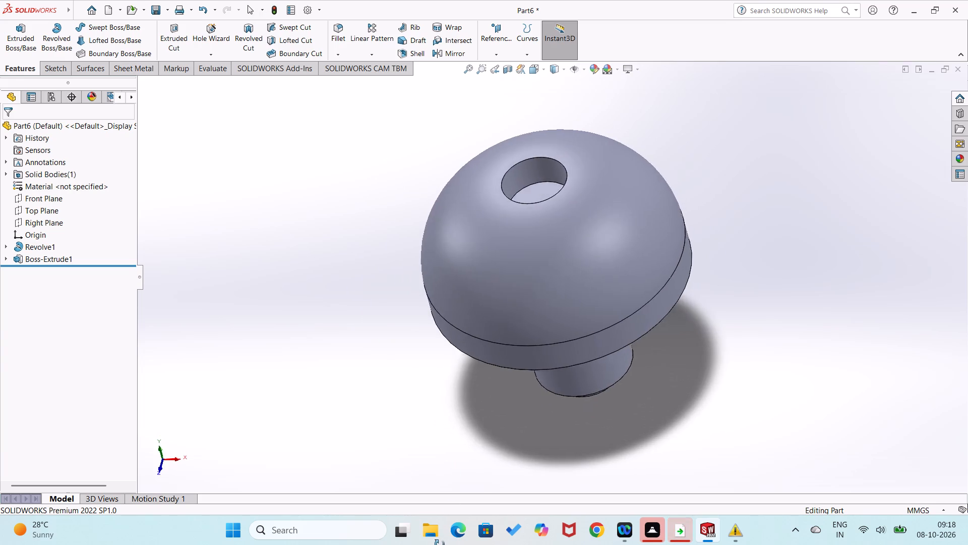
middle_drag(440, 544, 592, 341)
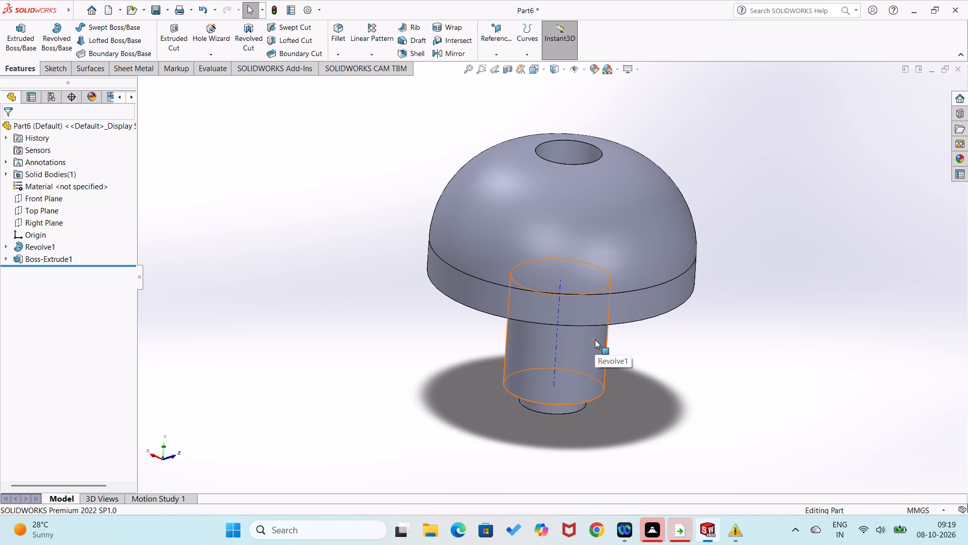
Close the rounded-head screw part without saving its changes.
click(954, 73)
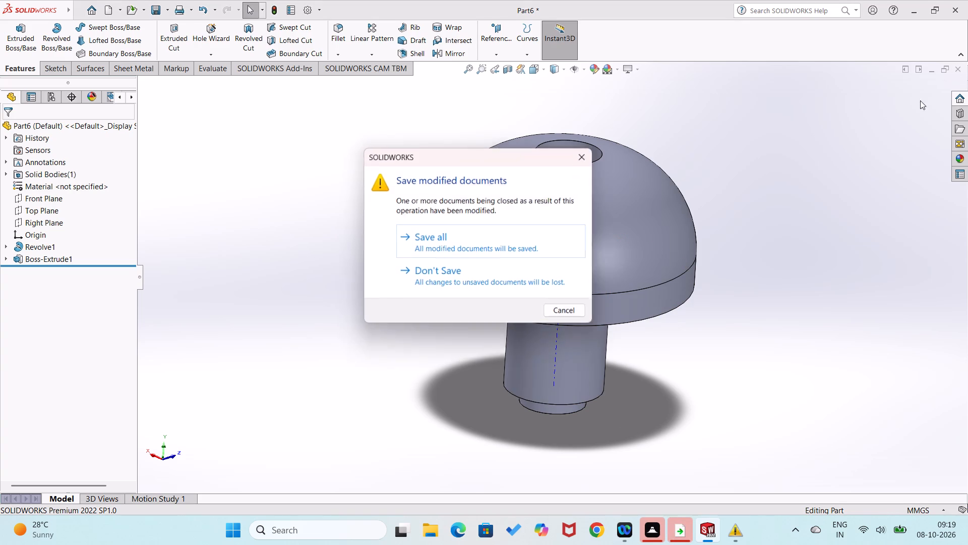
click(540, 269)
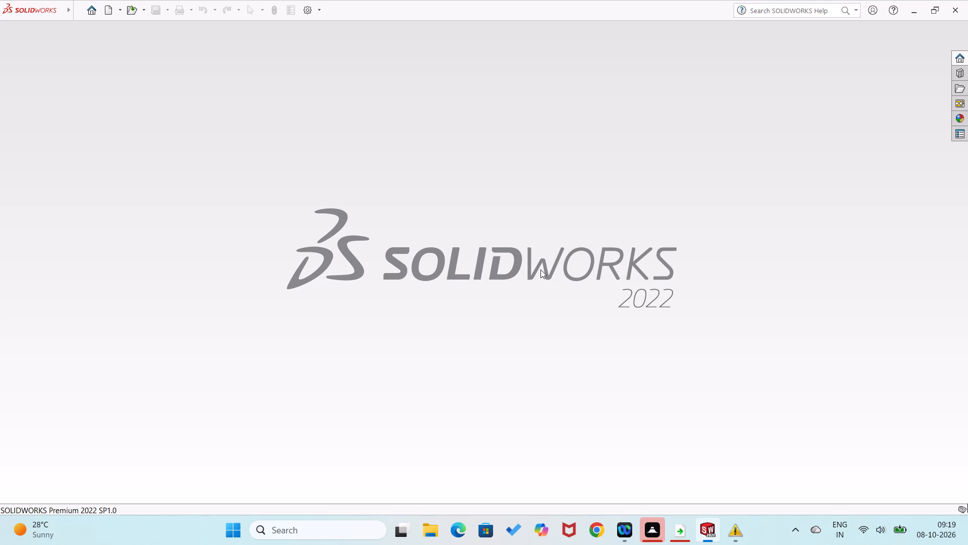
Create a new part document.
click(91, 12)
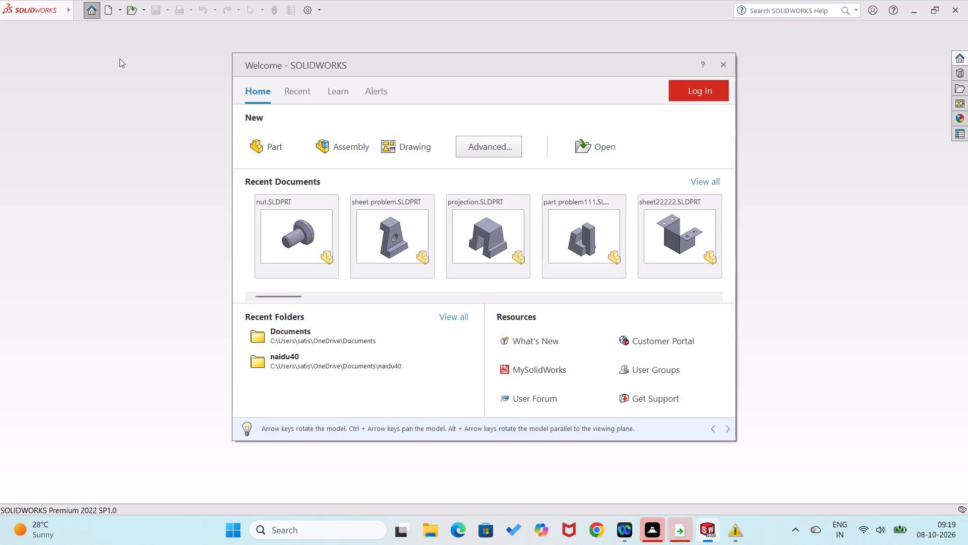
click(273, 153)
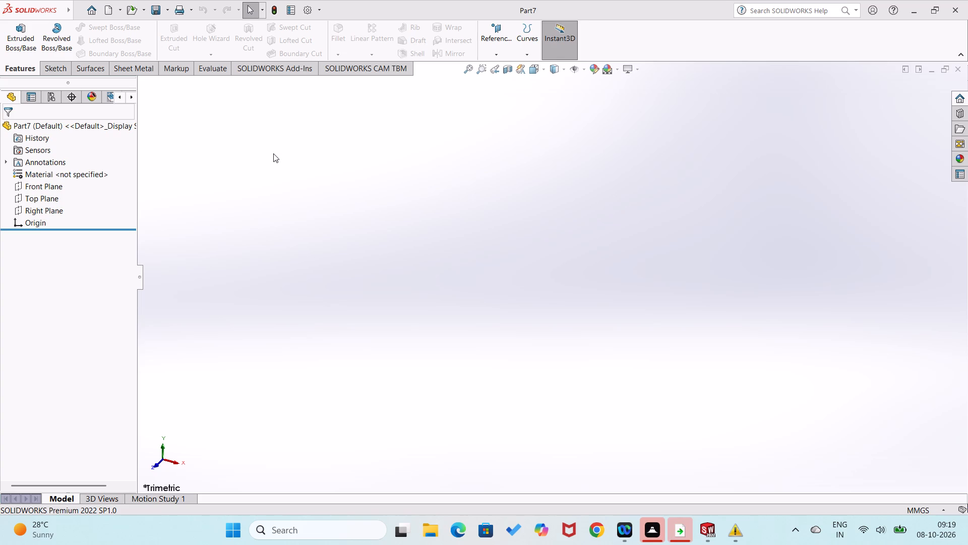
Sketch on the Front Plane a vertical line about 22 mm up from the origin, followed by a horizontal line about 6.5 mm.
right_click(51, 184)
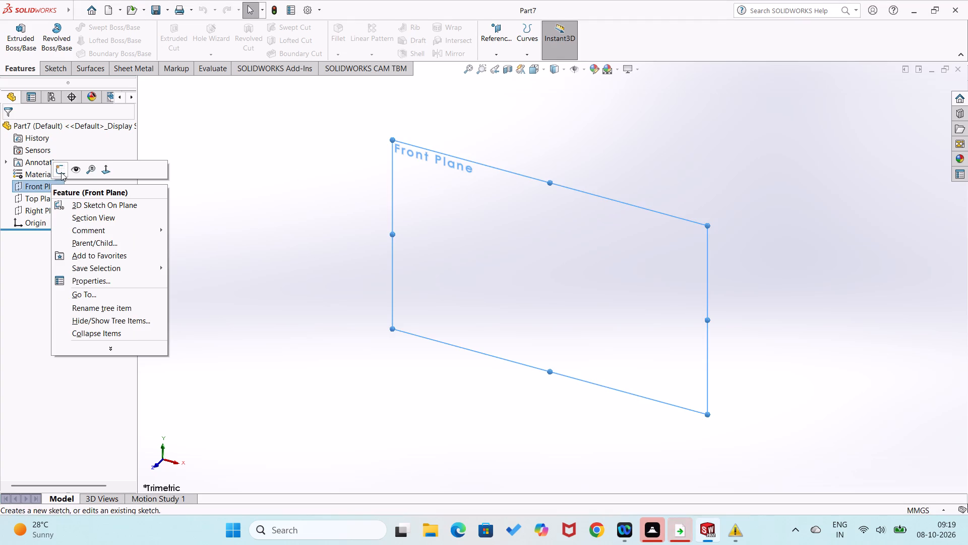
click(61, 170)
right_drag(405, 278, 373, 304)
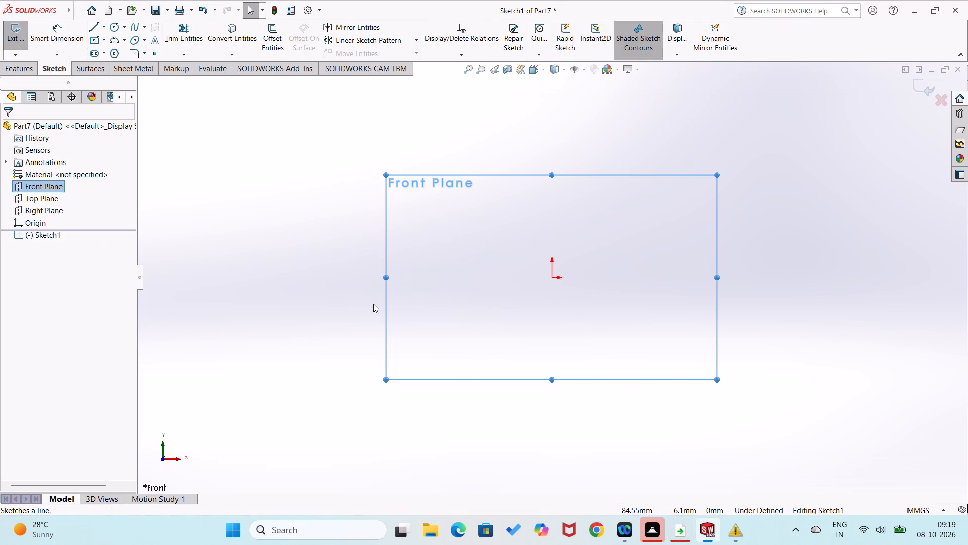
right_drag(531, 280, 441, 310)
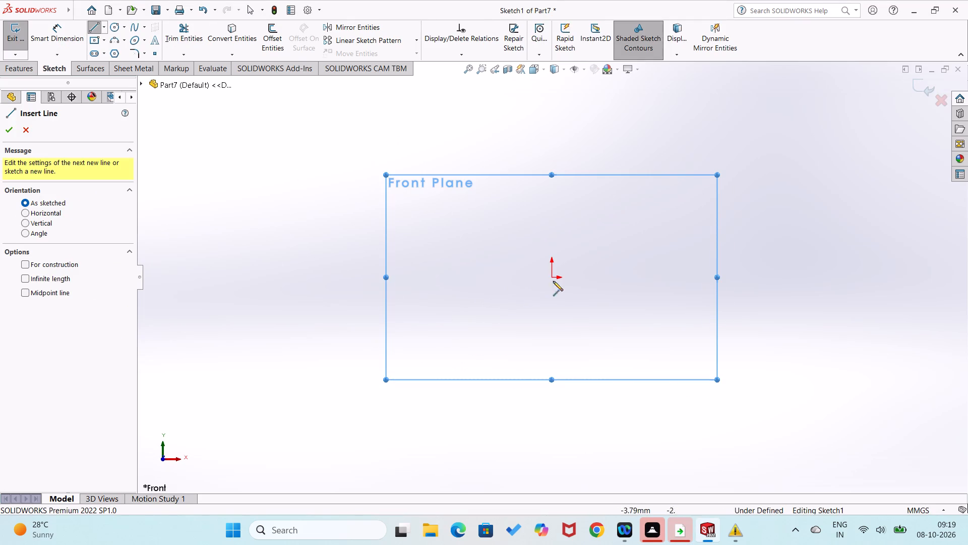
click(553, 277)
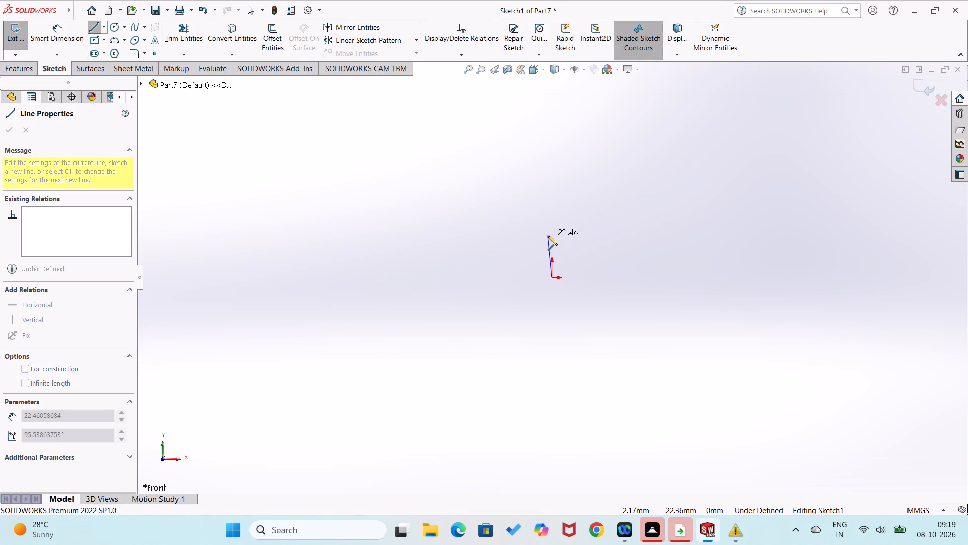
click(553, 236)
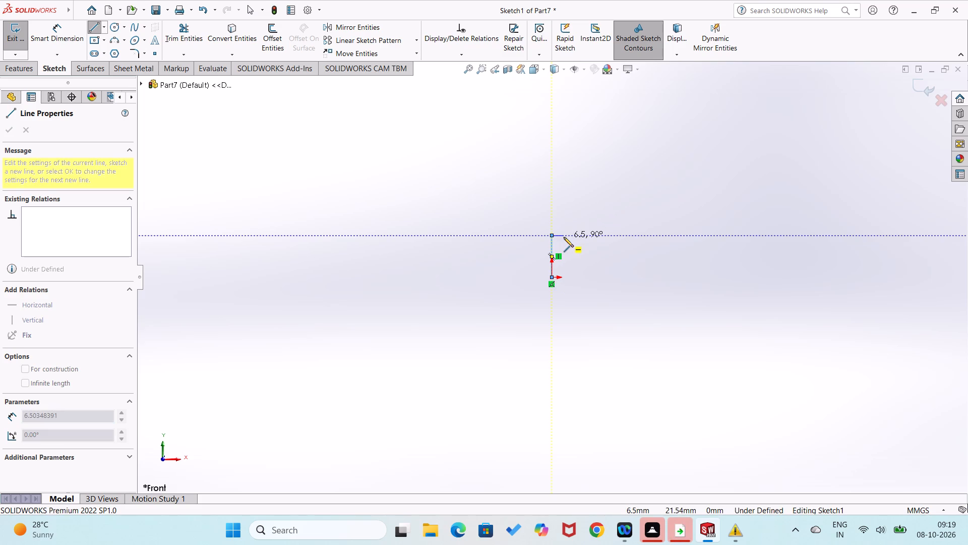
click(564, 237)
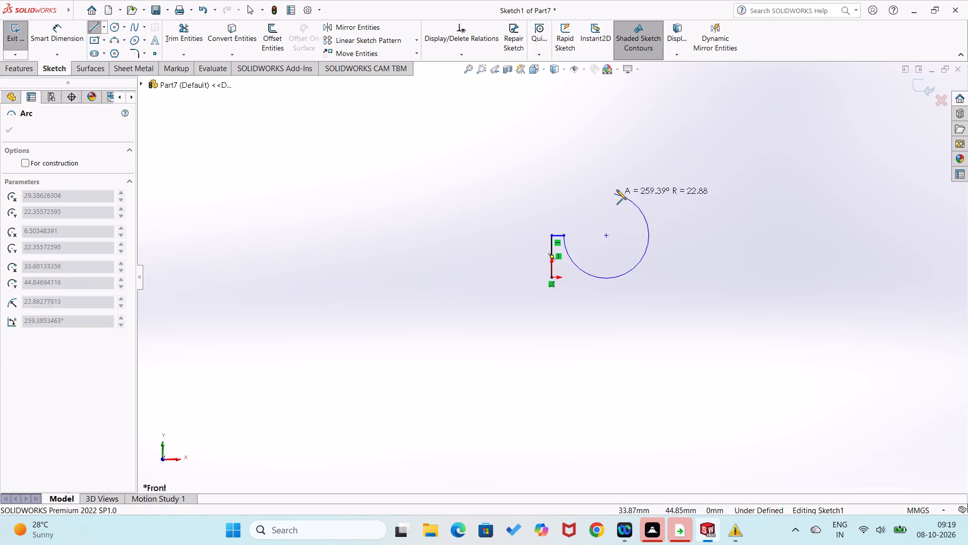
Continue the outline with a rising slope, a tangent arc of about 37 mm radius, a falling slope, a short flat and a vertical edge to origin level.
right_drag(575, 251, 486, 363)
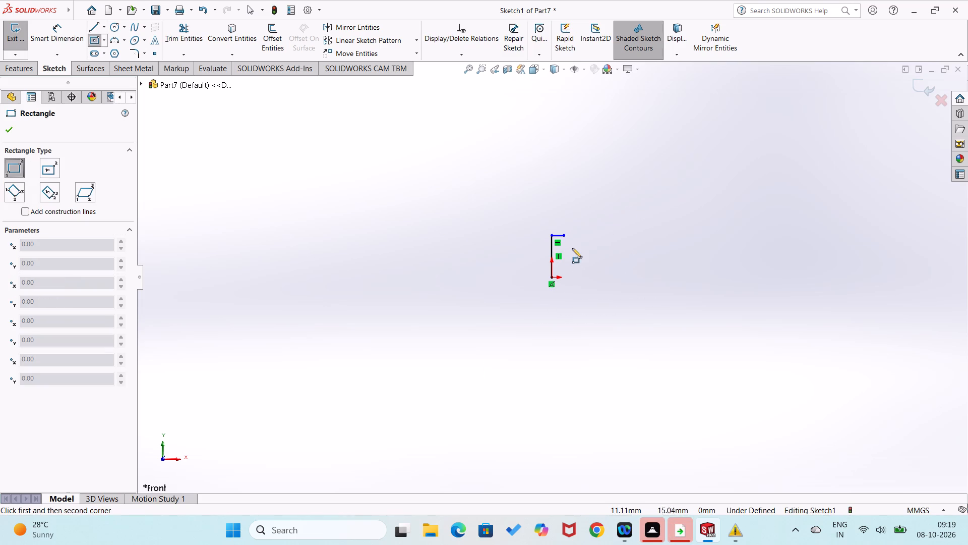
right_drag(638, 264, 518, 300)
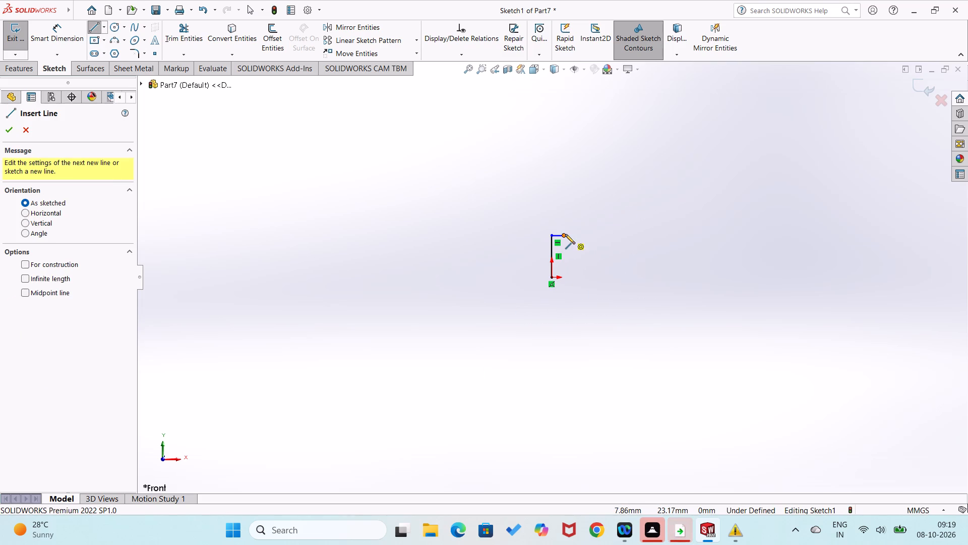
click(565, 234)
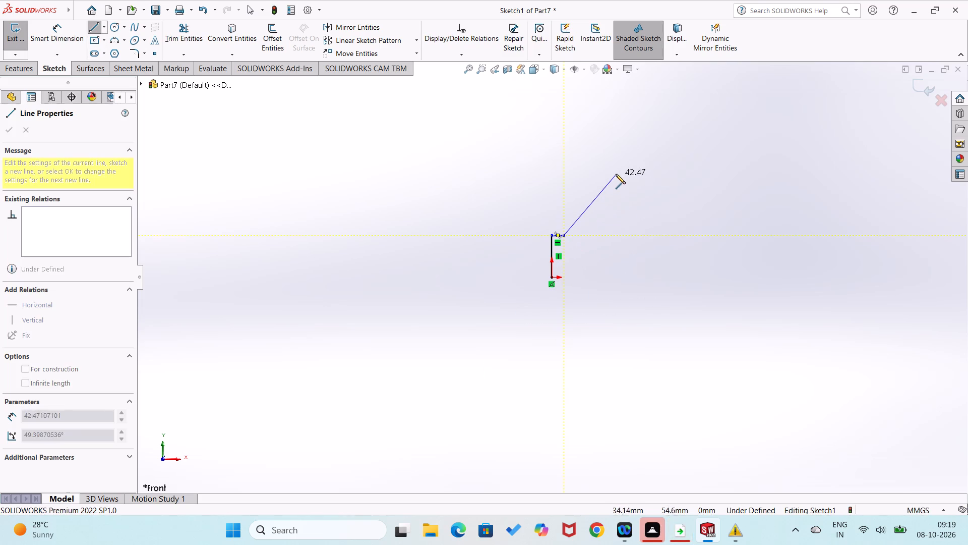
click(619, 166)
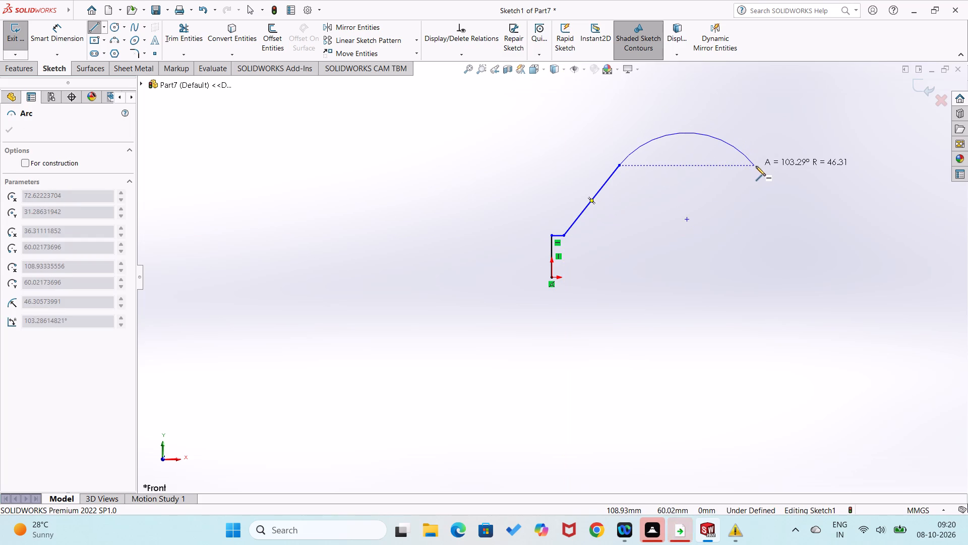
click(727, 163)
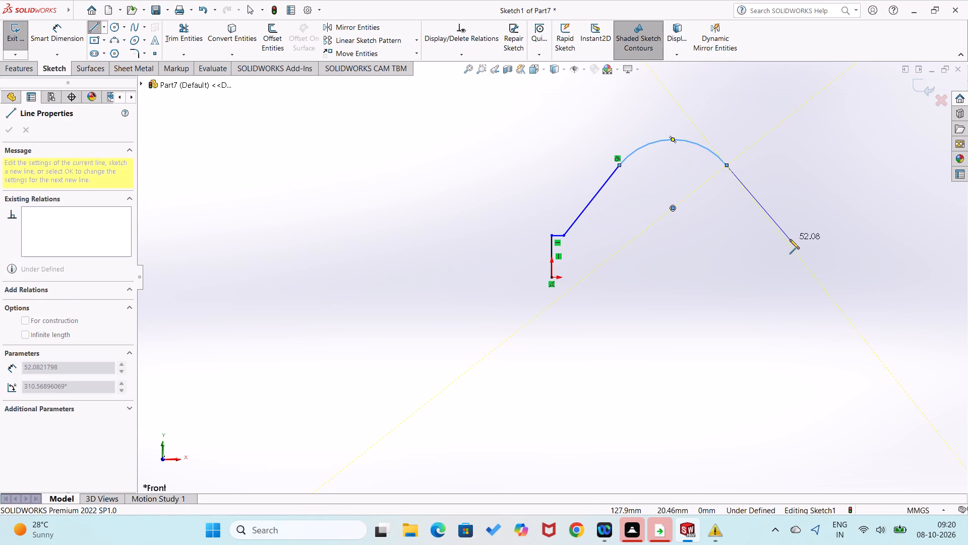
click(784, 234)
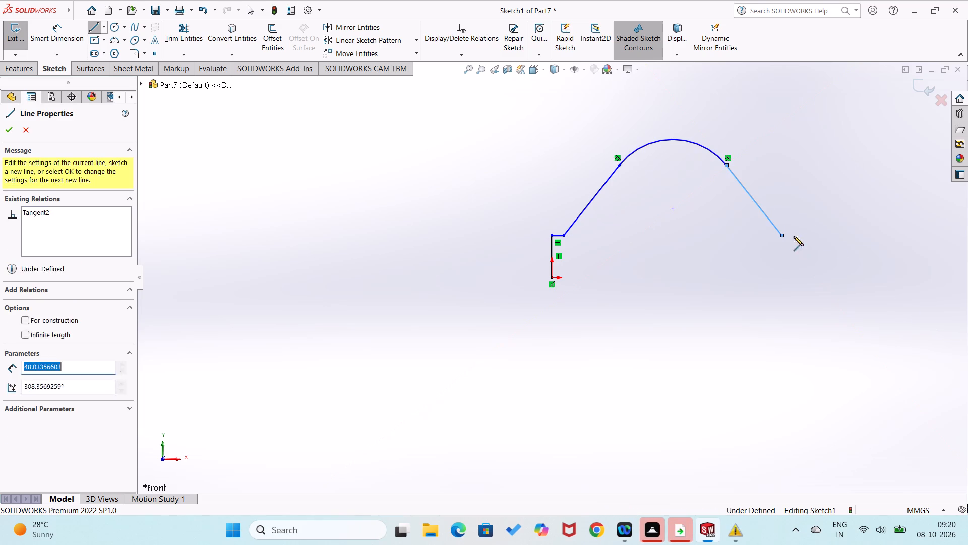
click(802, 235)
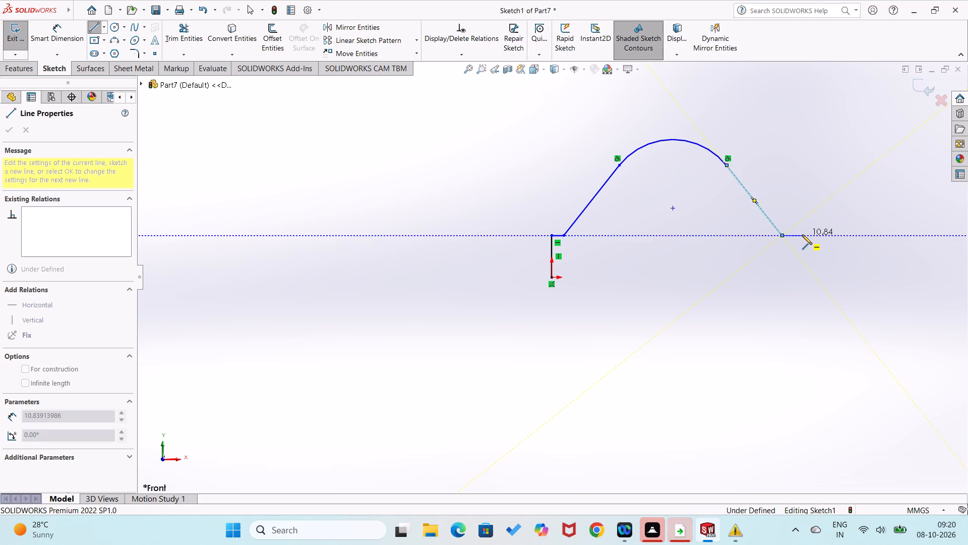
click(804, 279)
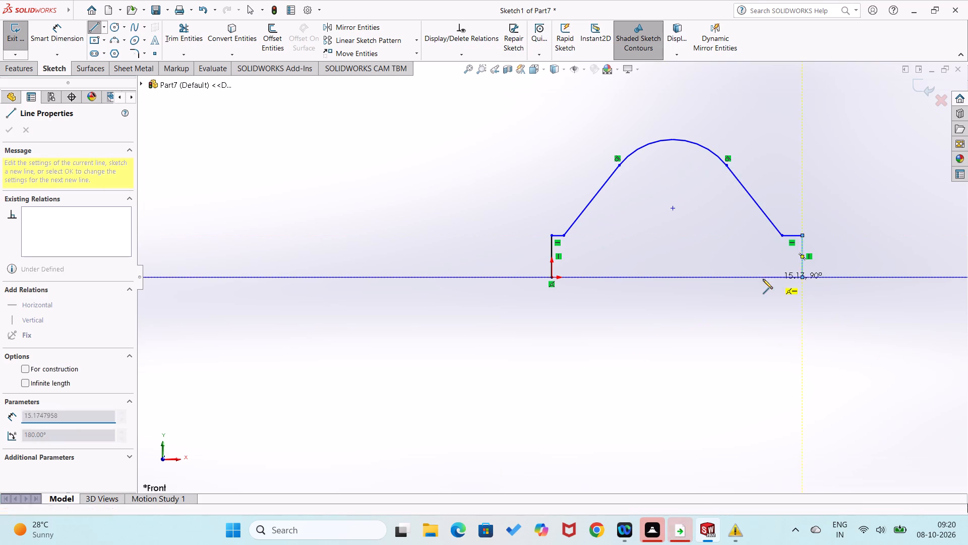
Close the outline back to the origin along the base, with a central downward step about 35 mm wide and 22 mm deep.
click(710, 279)
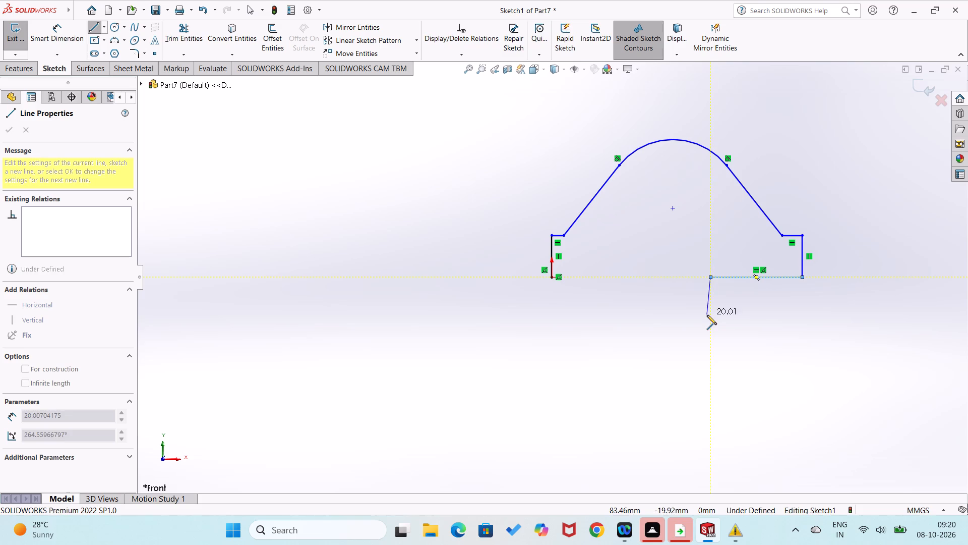
click(709, 318)
click(644, 320)
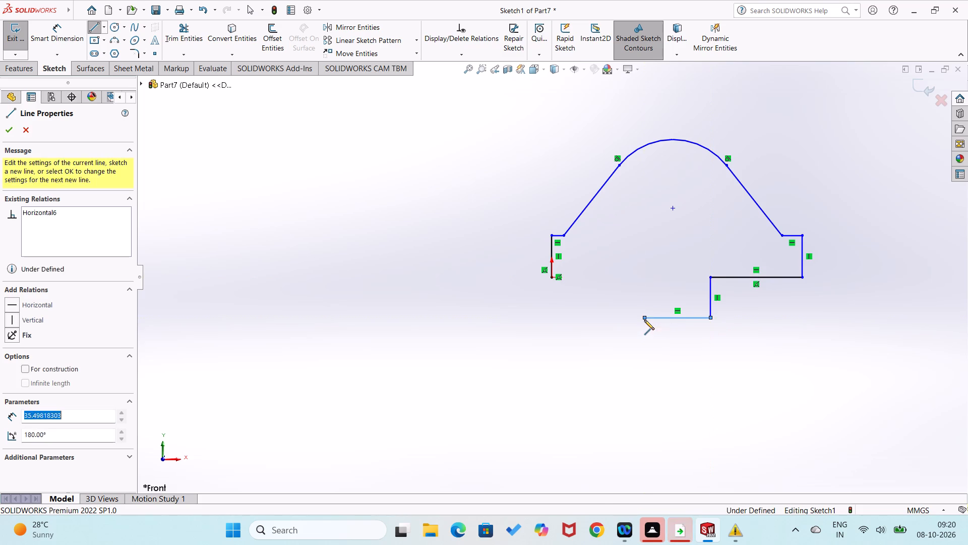
click(645, 278)
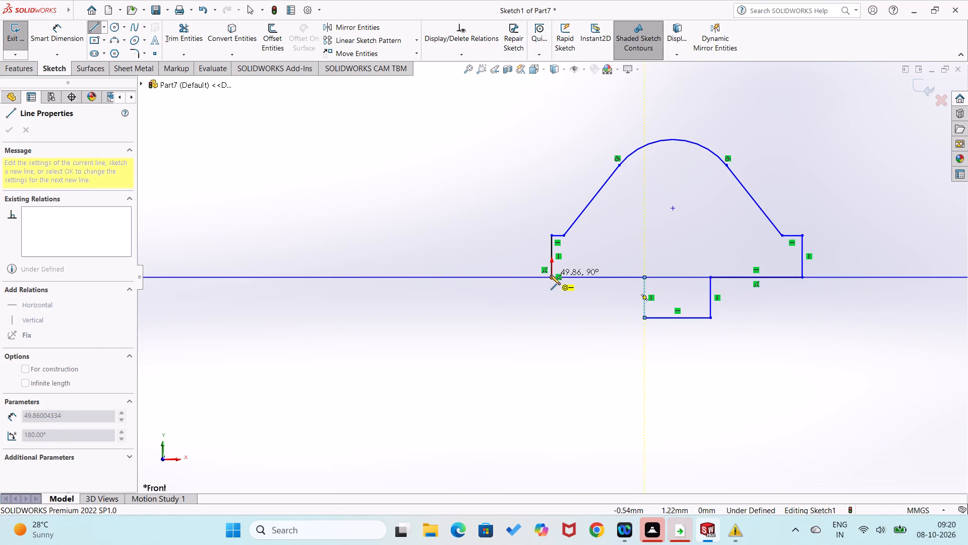
click(551, 279)
right_drag(469, 314, 482, 201)
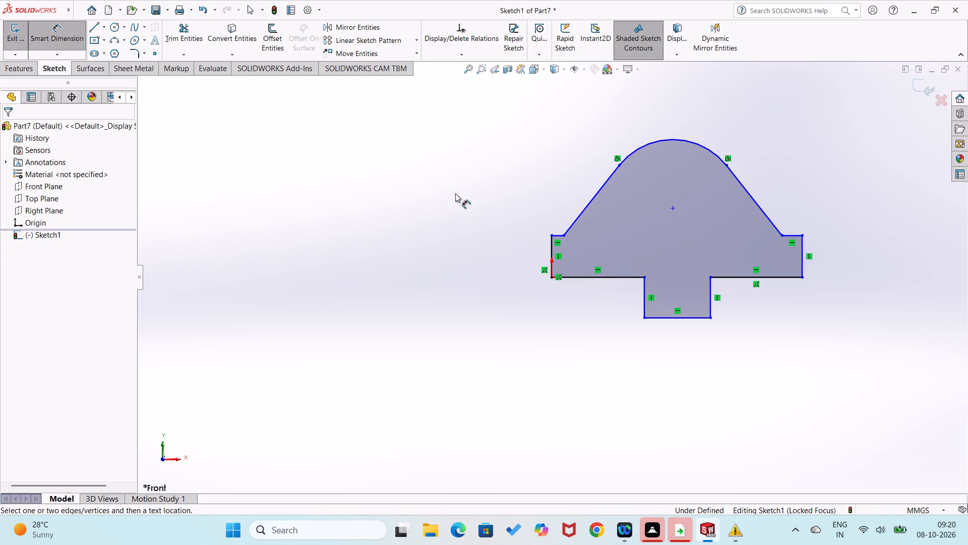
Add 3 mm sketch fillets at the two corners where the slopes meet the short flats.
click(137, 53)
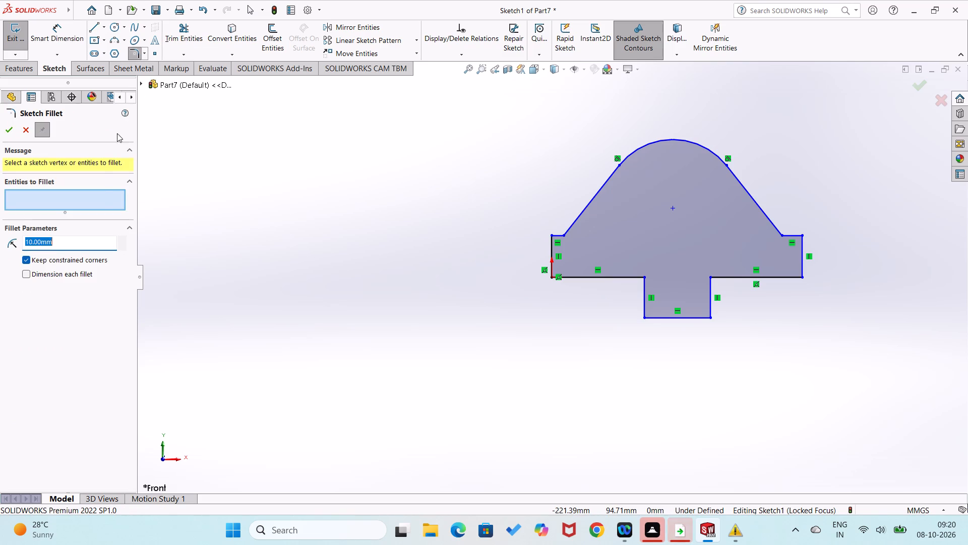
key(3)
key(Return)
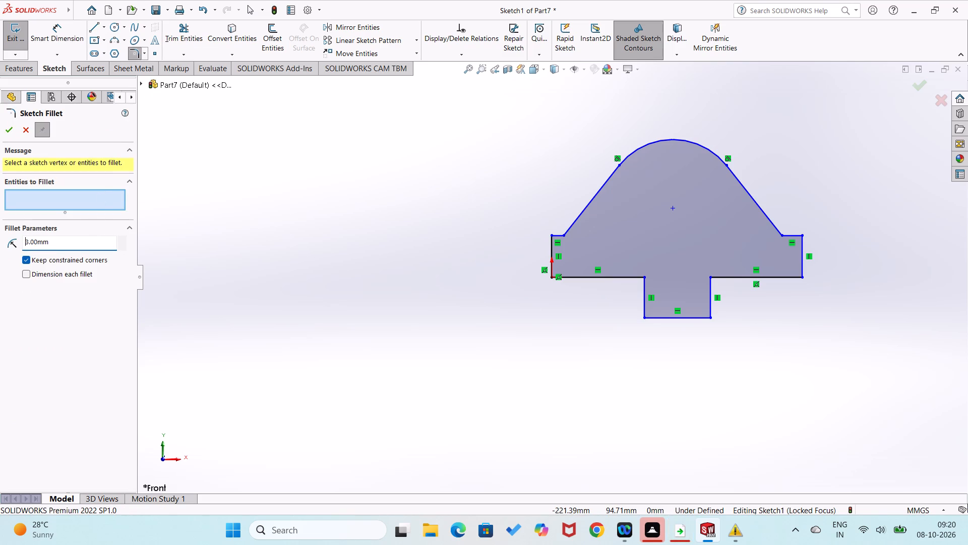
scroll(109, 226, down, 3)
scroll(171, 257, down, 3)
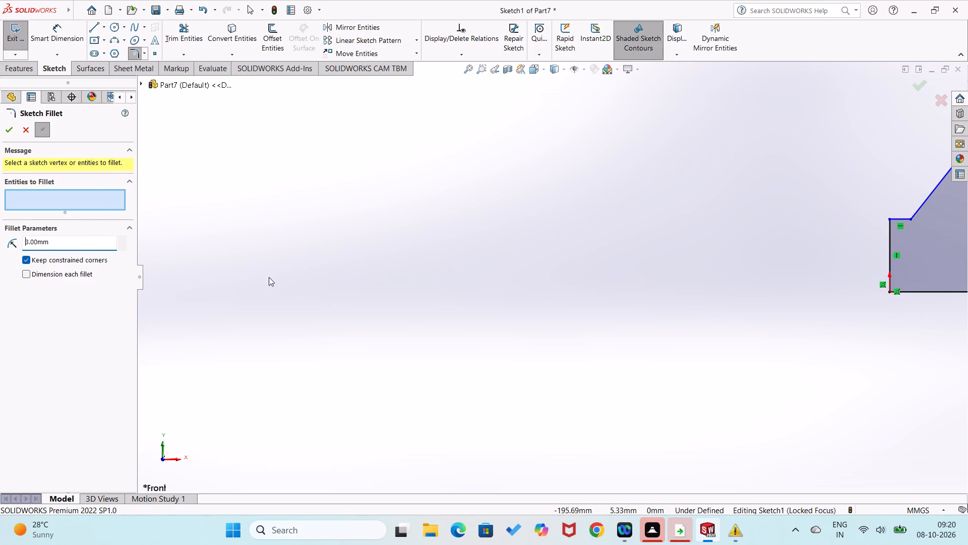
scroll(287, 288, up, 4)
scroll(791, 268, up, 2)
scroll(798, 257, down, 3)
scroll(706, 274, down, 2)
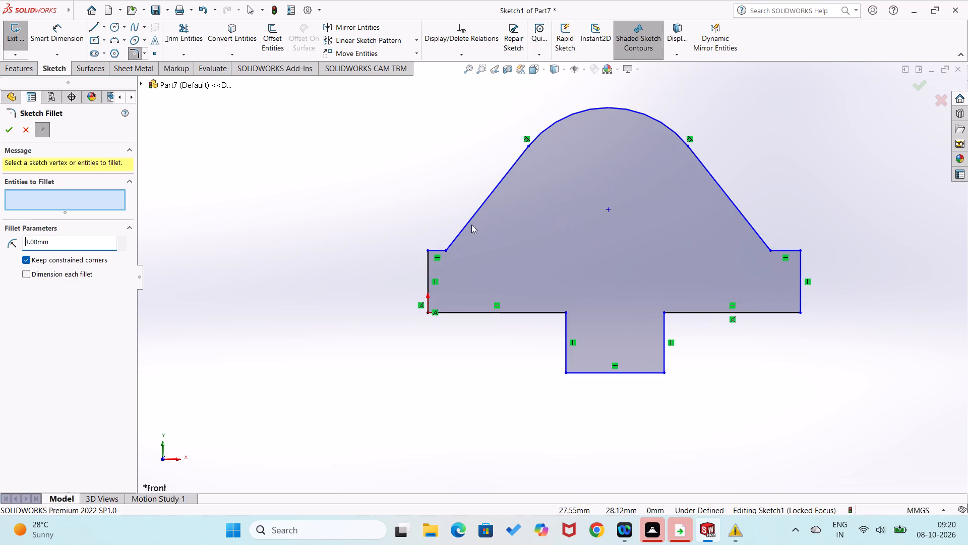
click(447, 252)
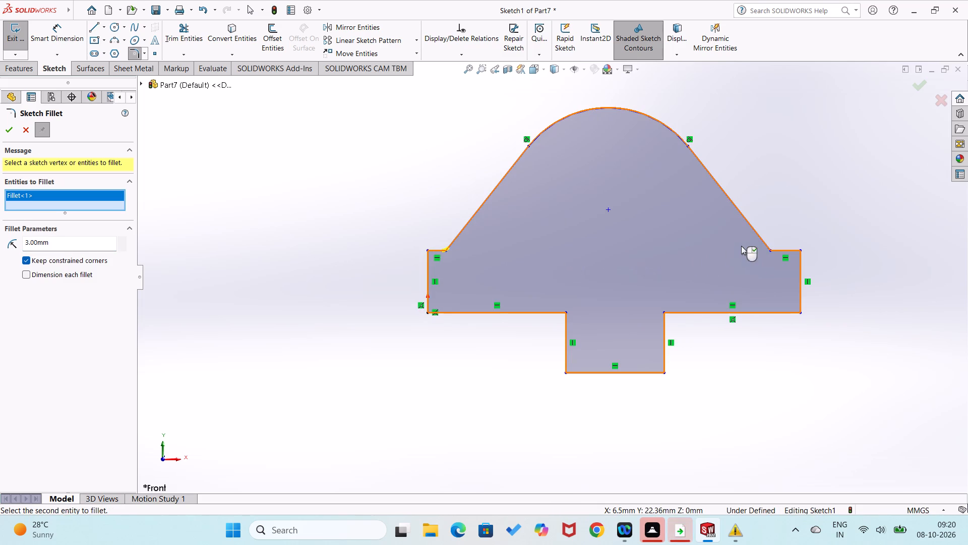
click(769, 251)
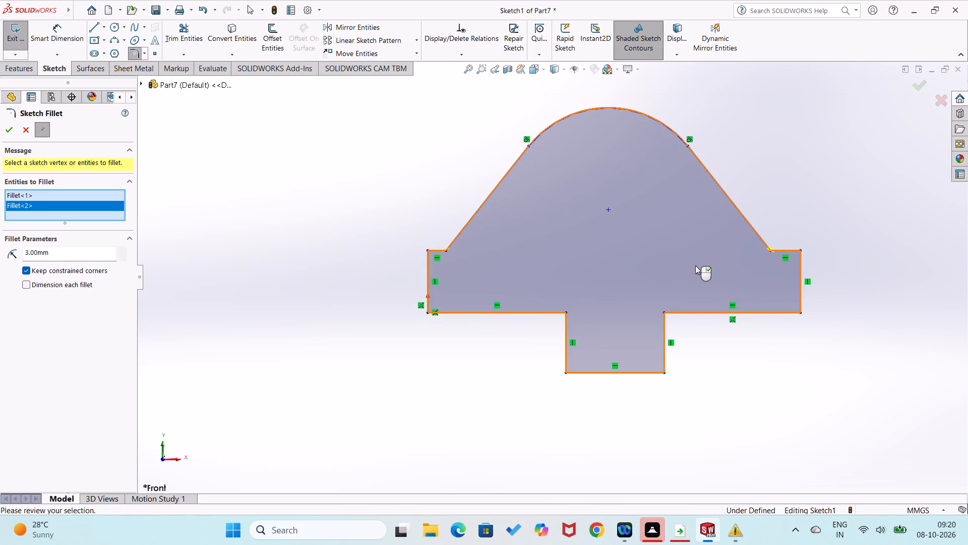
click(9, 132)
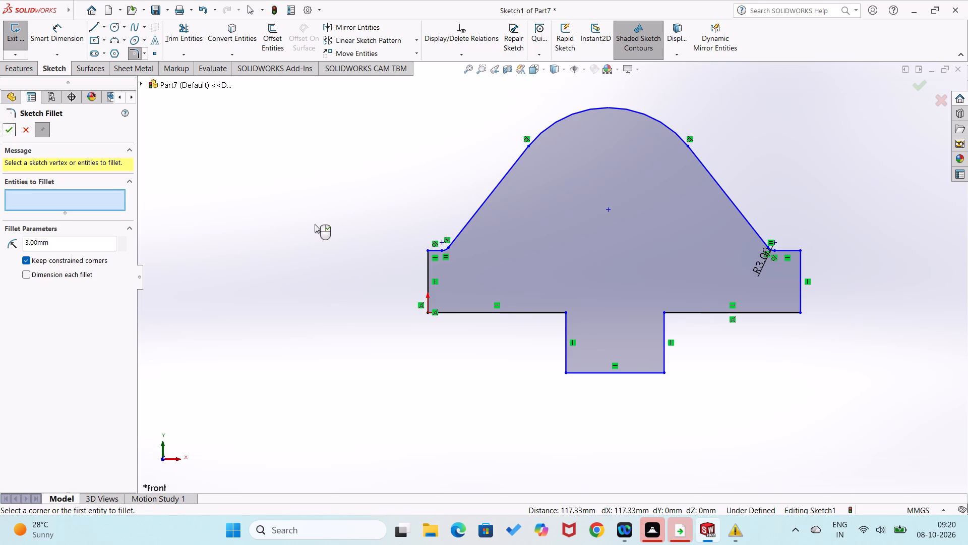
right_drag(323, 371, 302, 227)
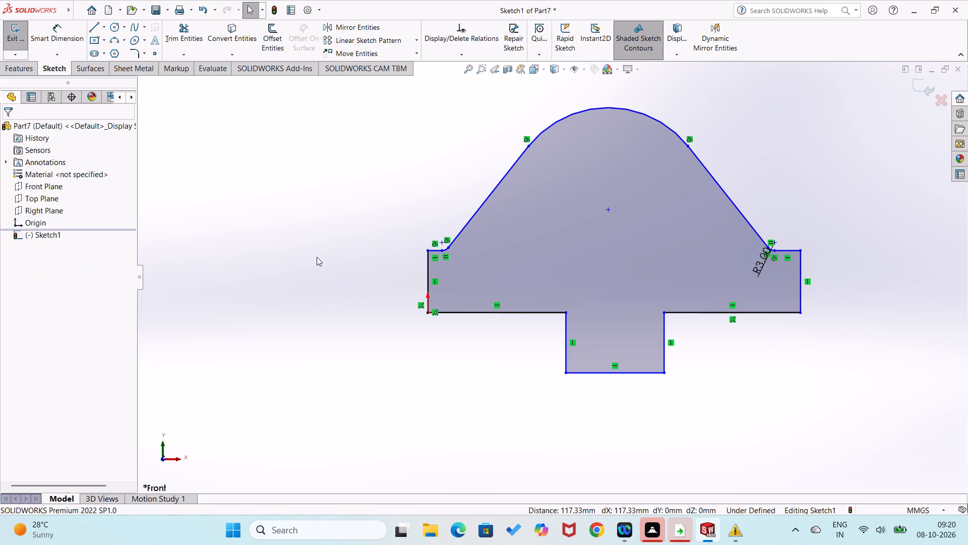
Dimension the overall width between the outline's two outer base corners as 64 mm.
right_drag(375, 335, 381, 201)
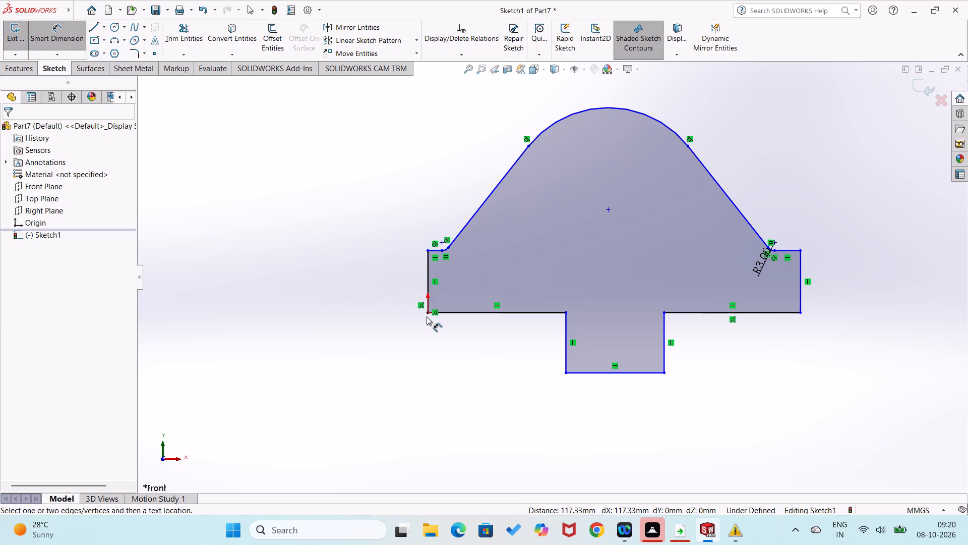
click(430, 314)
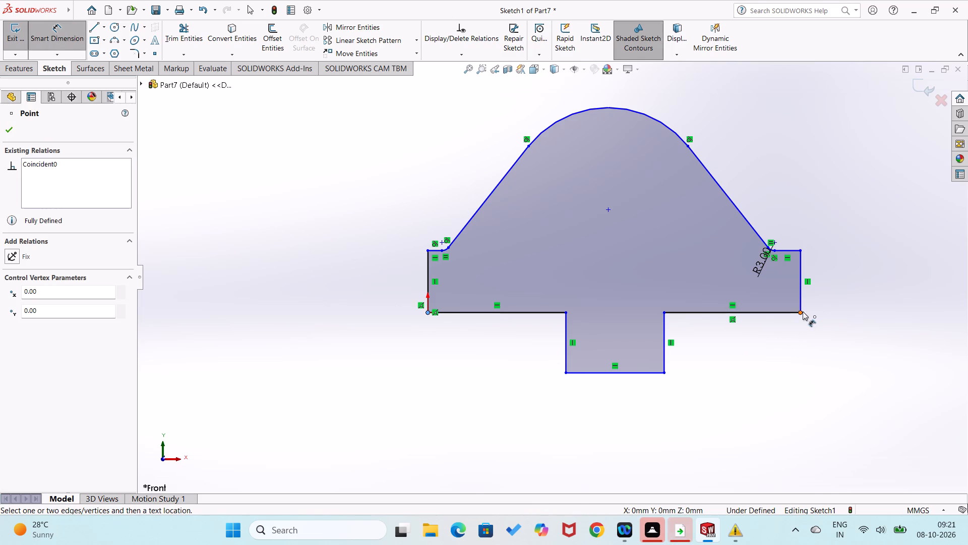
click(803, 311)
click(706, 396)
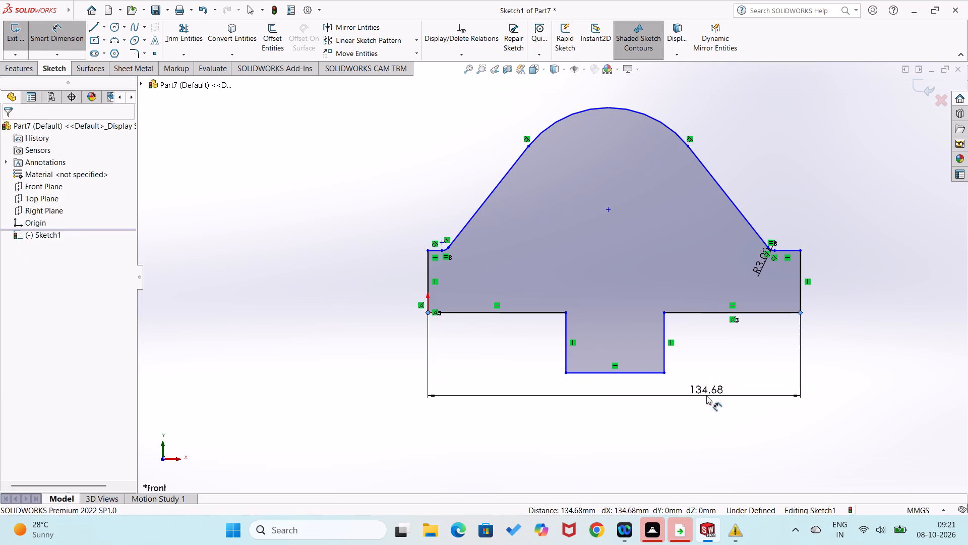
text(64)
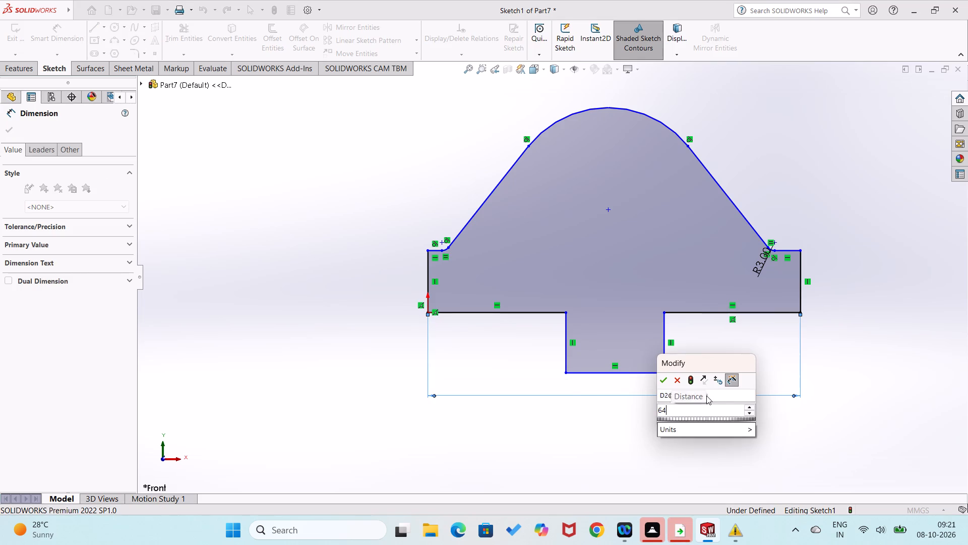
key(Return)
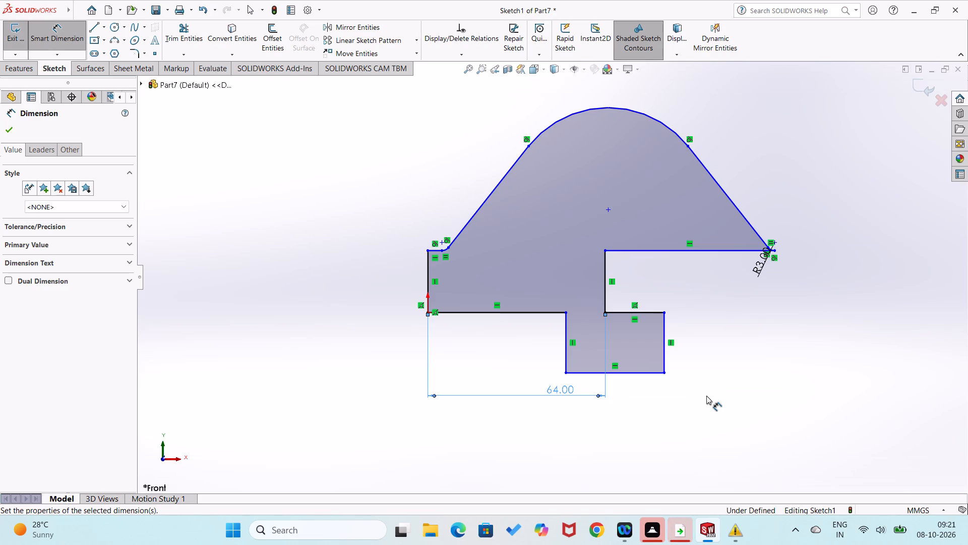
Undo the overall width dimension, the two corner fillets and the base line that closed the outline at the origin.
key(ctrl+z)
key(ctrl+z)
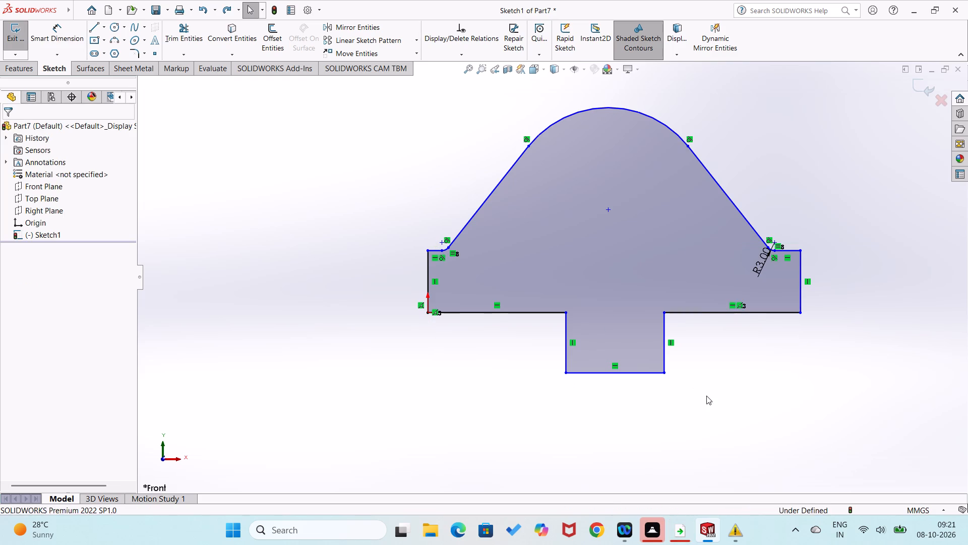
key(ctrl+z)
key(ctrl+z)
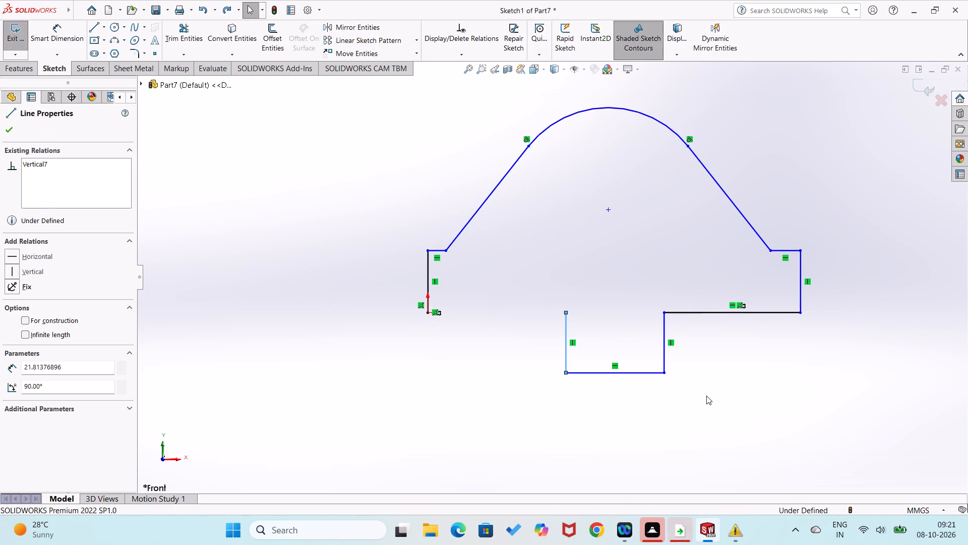
Redraw the base line from the open upper corner of the central step to the origin to close the outline.
right_drag(532, 372, 321, 381)
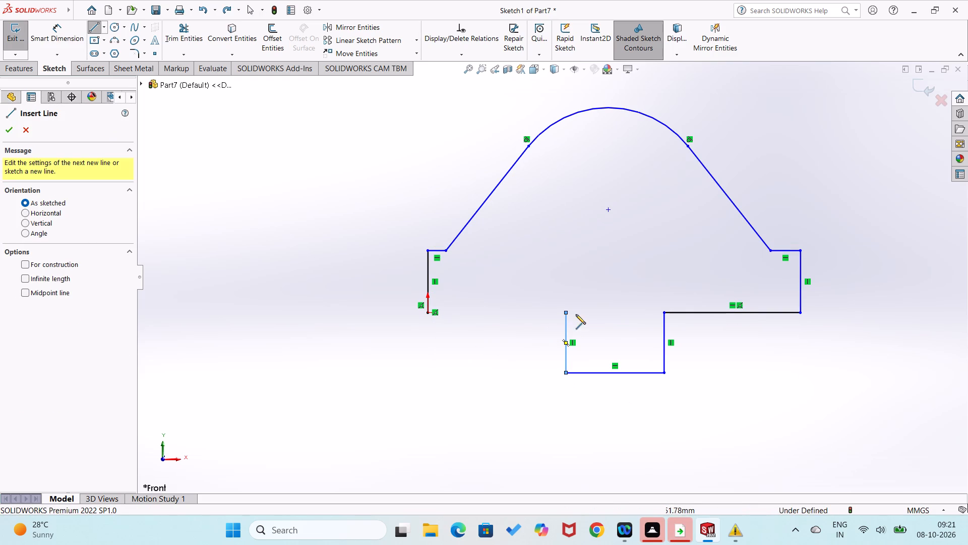
click(564, 310)
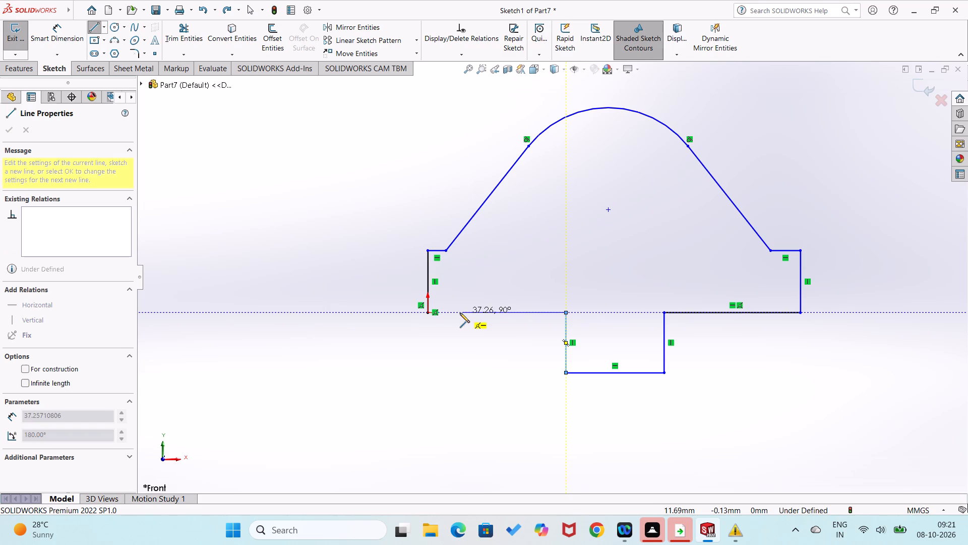
click(429, 313)
Dimension the overall width between the outline's two outer base corners as 64 mm.
right_drag(385, 339, 356, 220)
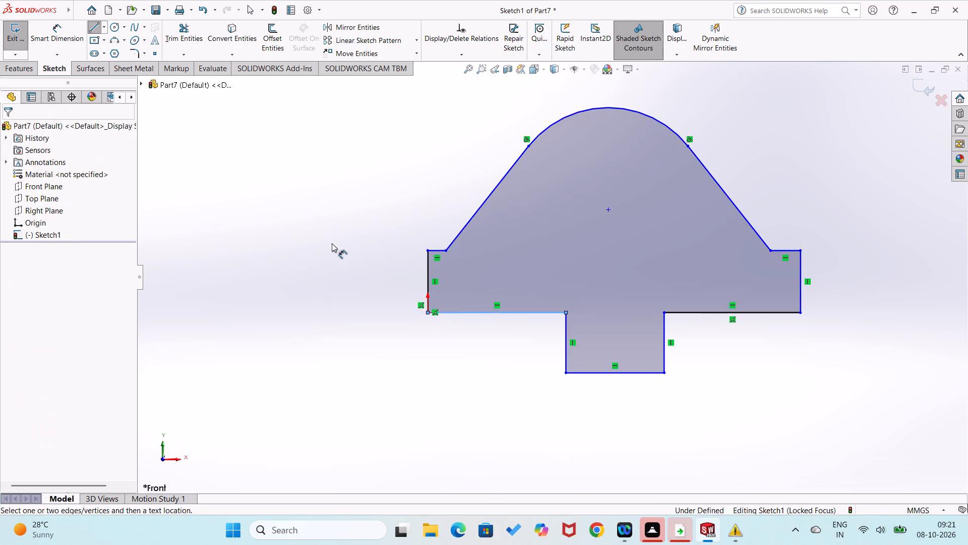
right_drag(317, 299, 366, 201)
right_drag(349, 263, 379, 123)
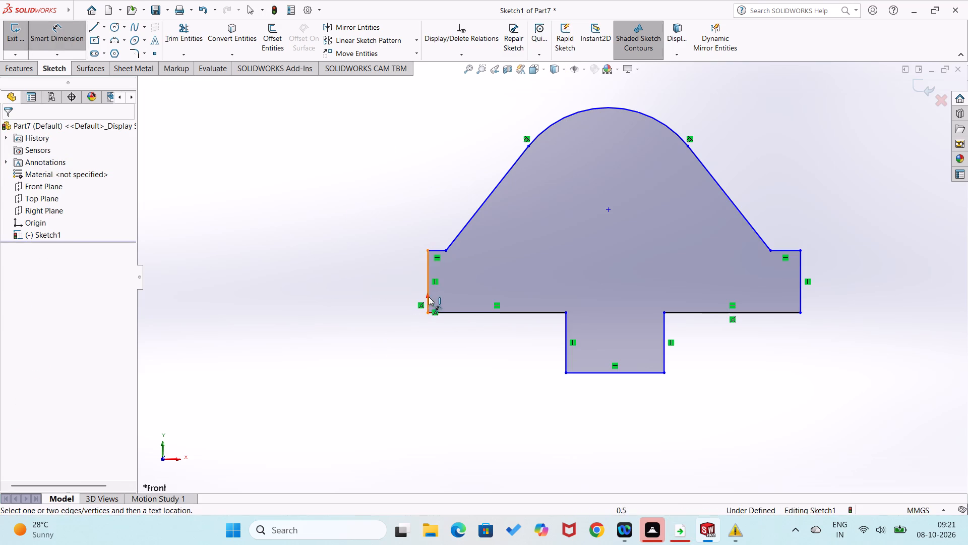
click(425, 312)
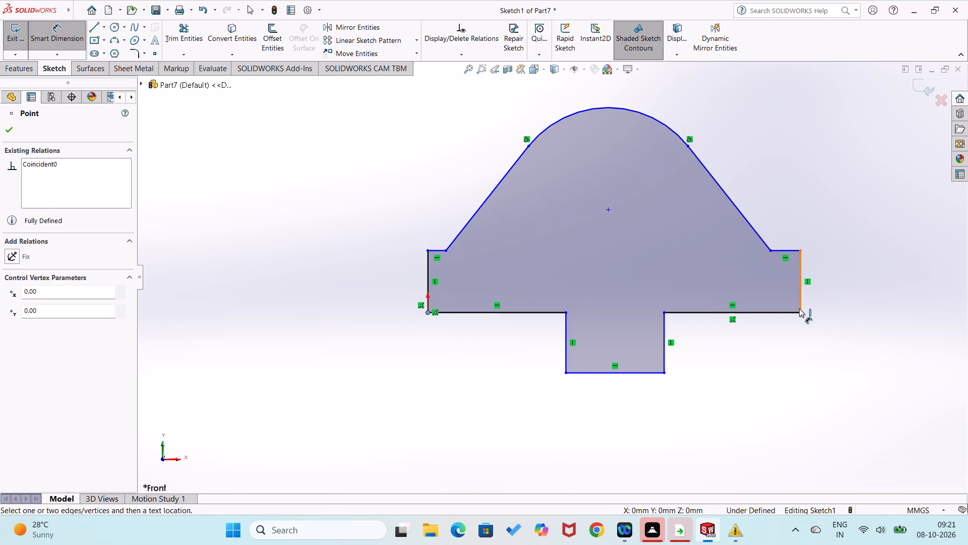
click(799, 313)
click(697, 399)
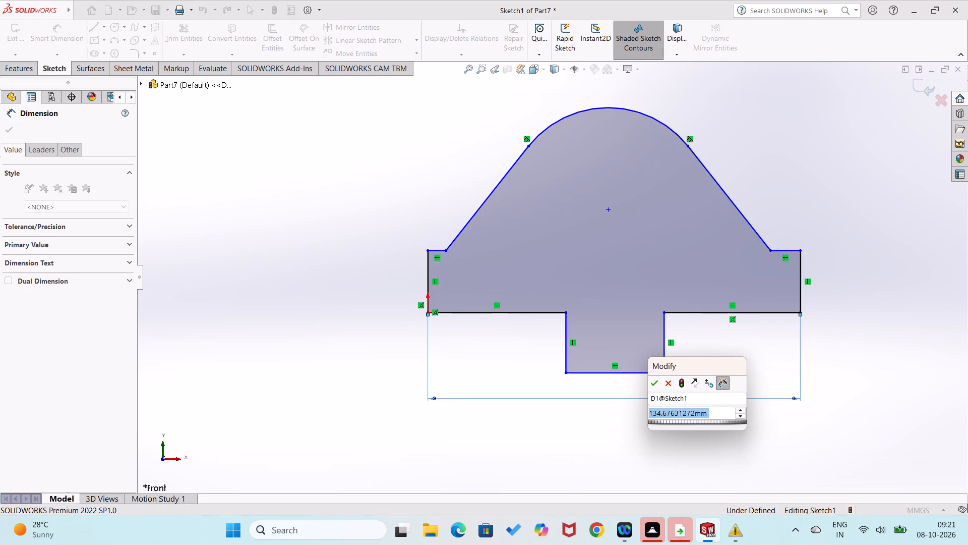
text(65)
key(BackSpace)
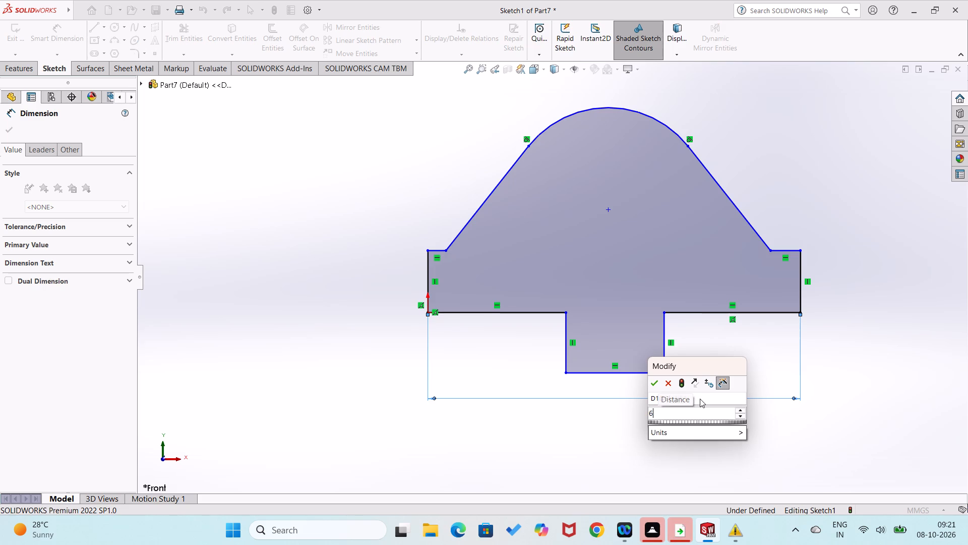
key(4)
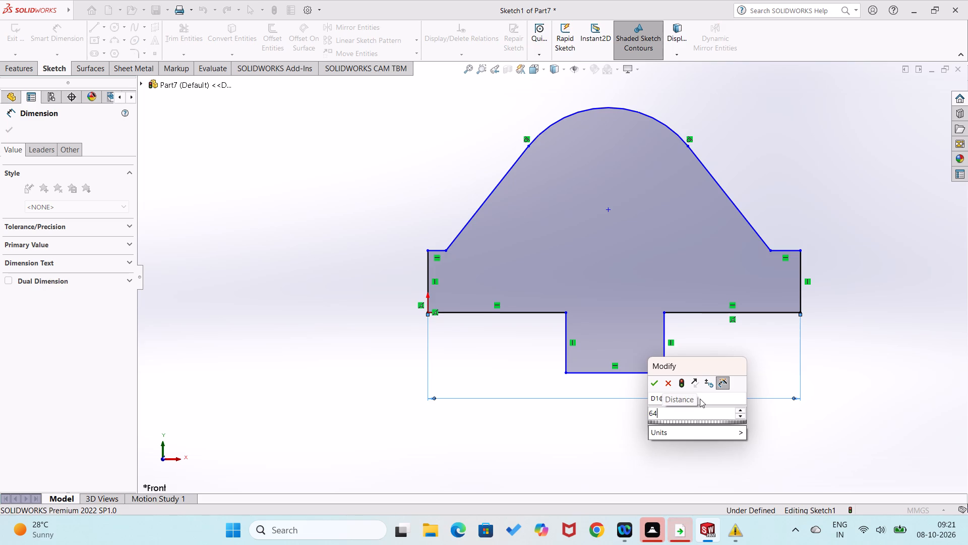
key(Return)
click(673, 416)
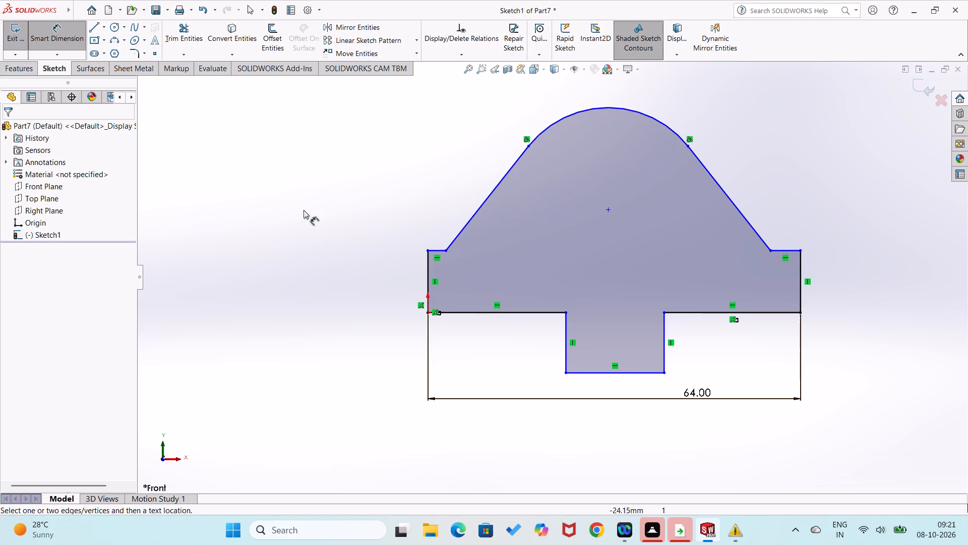
Dimension the distance between the two corners where the slopes meet the short flats as 55 mm.
click(447, 252)
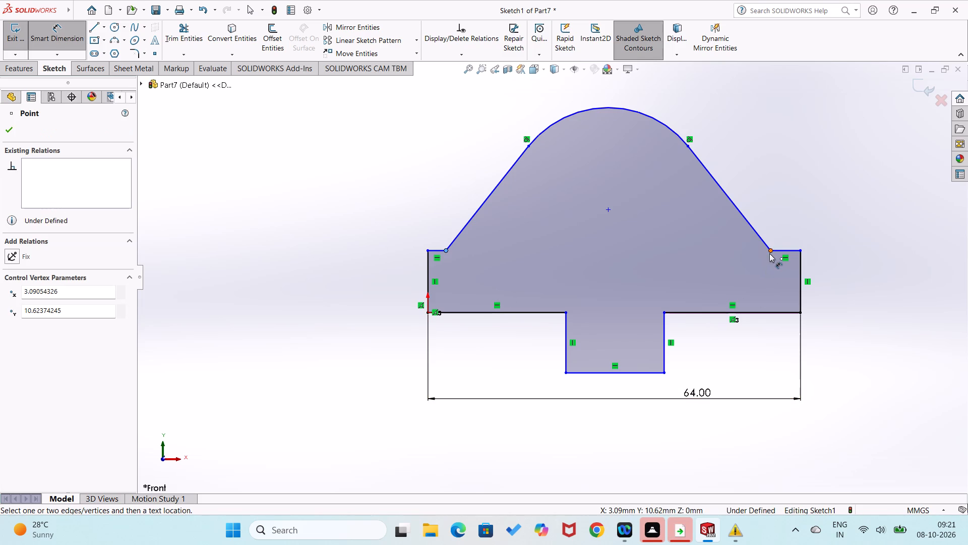
click(769, 253)
click(699, 383)
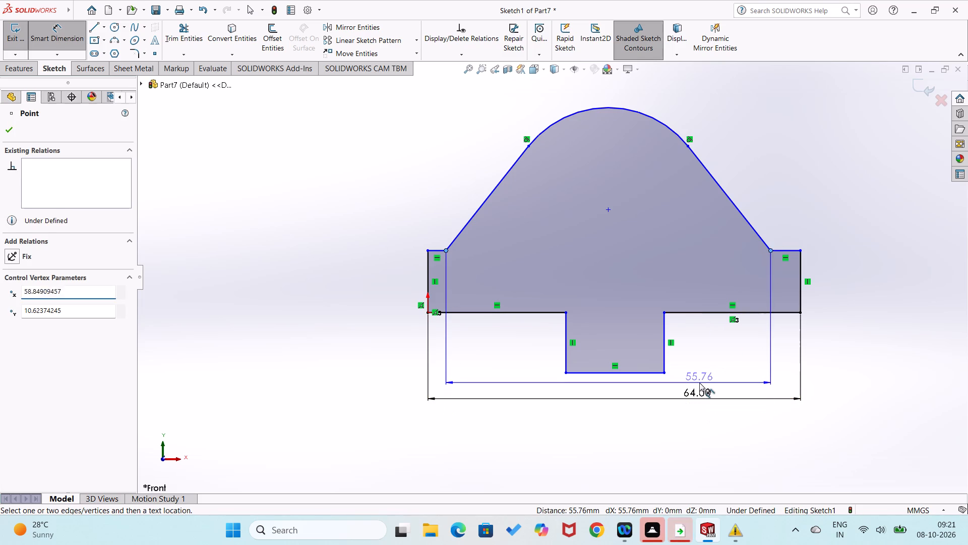
key(5)
key(5)
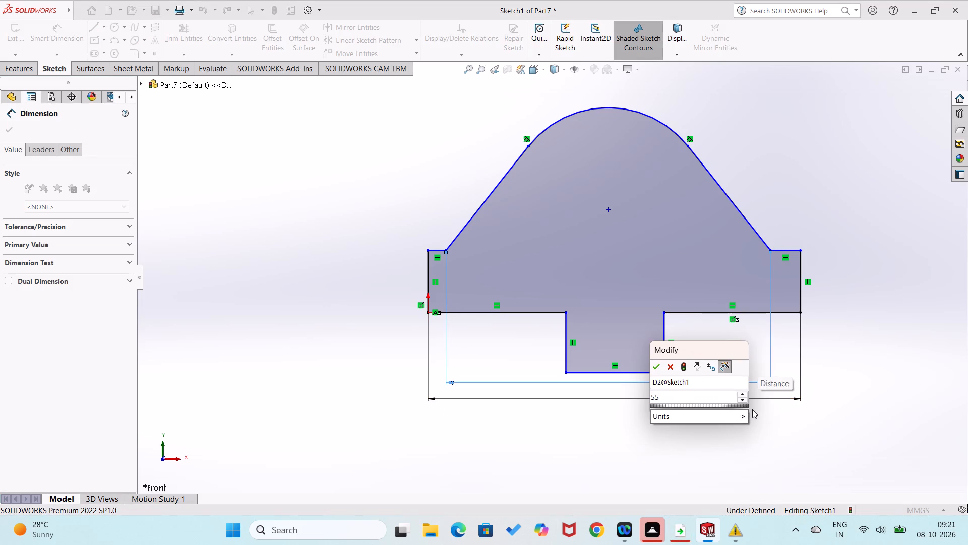
key(Return)
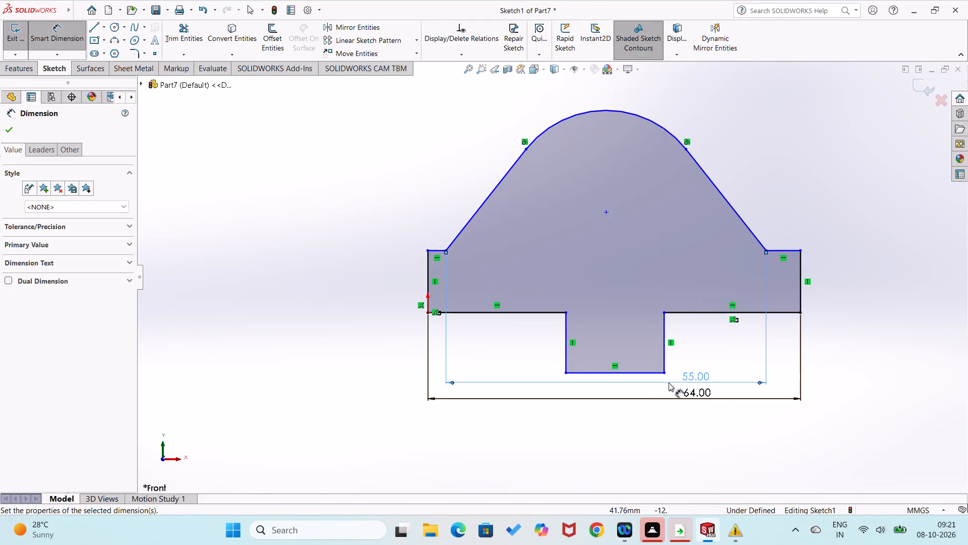
Dimension the bottom line of the central step as 16 mm wide.
click(652, 373)
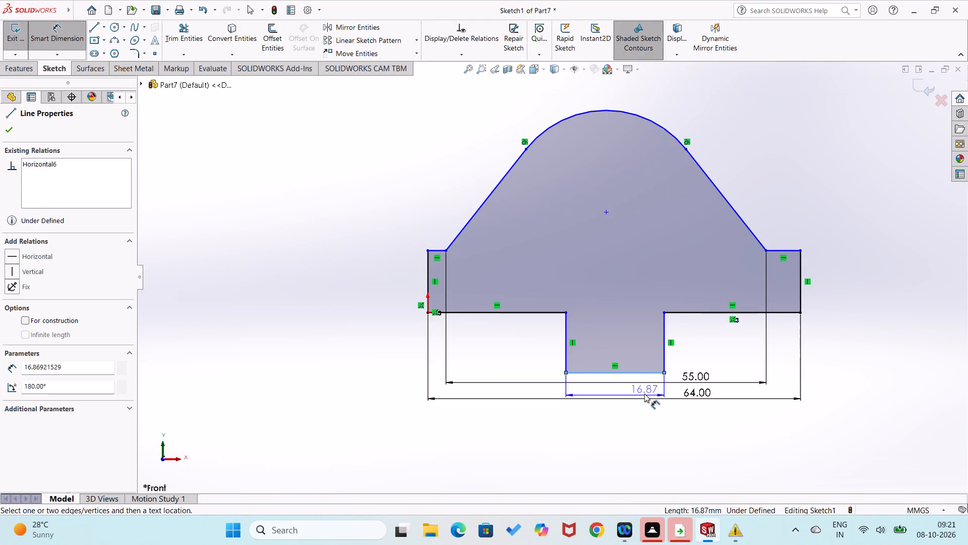
click(643, 394)
text(16)
key(Return)
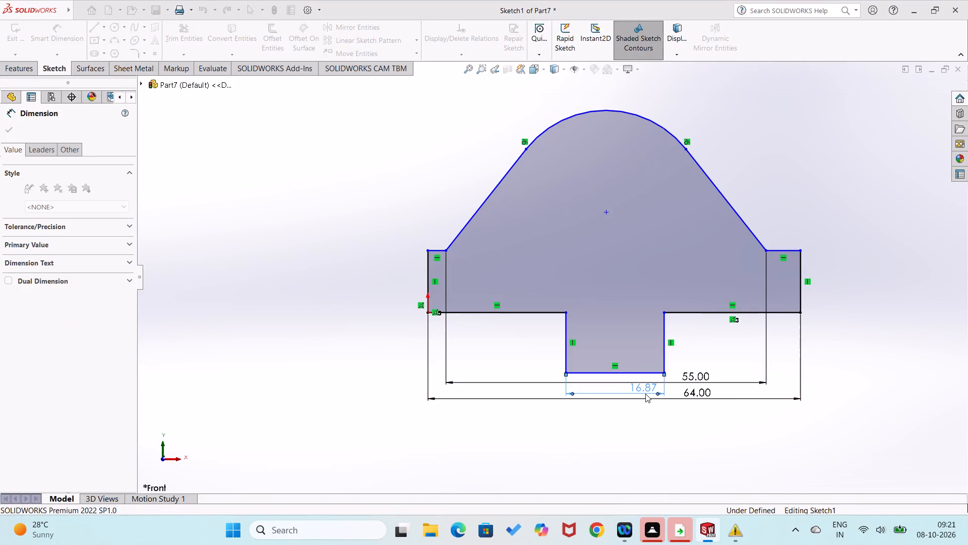
click(598, 433)
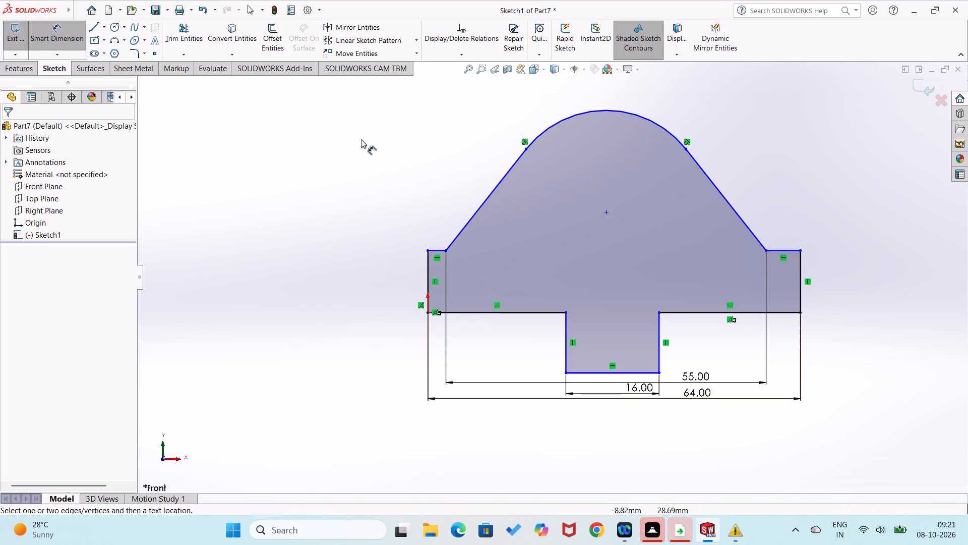
Add 3 mm sketch fillets at the two corners where the slopes meet the short flats.
click(137, 55)
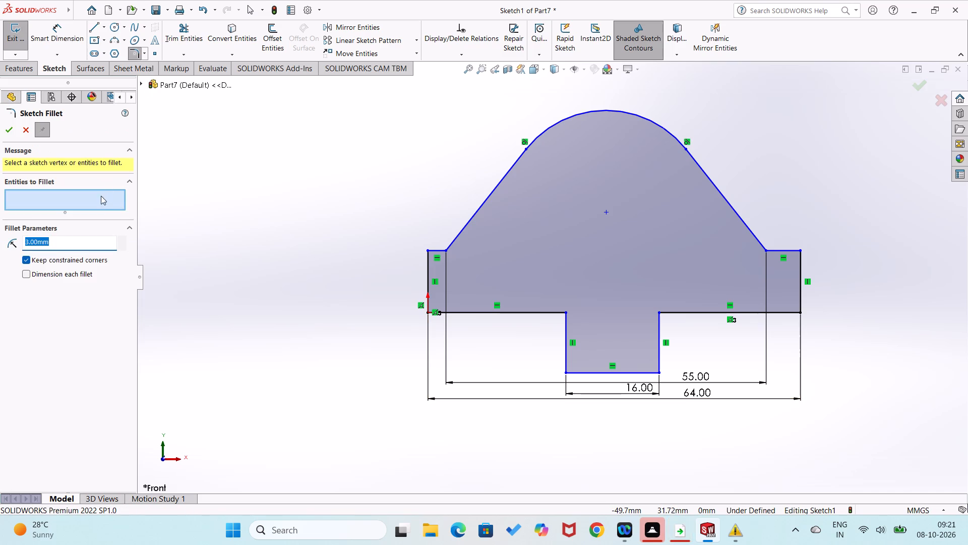
click(447, 250)
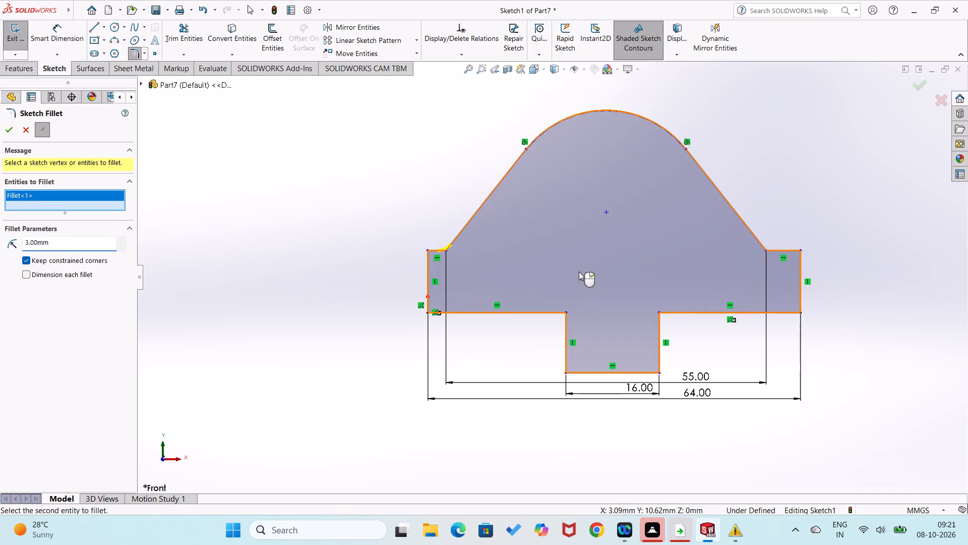
click(766, 252)
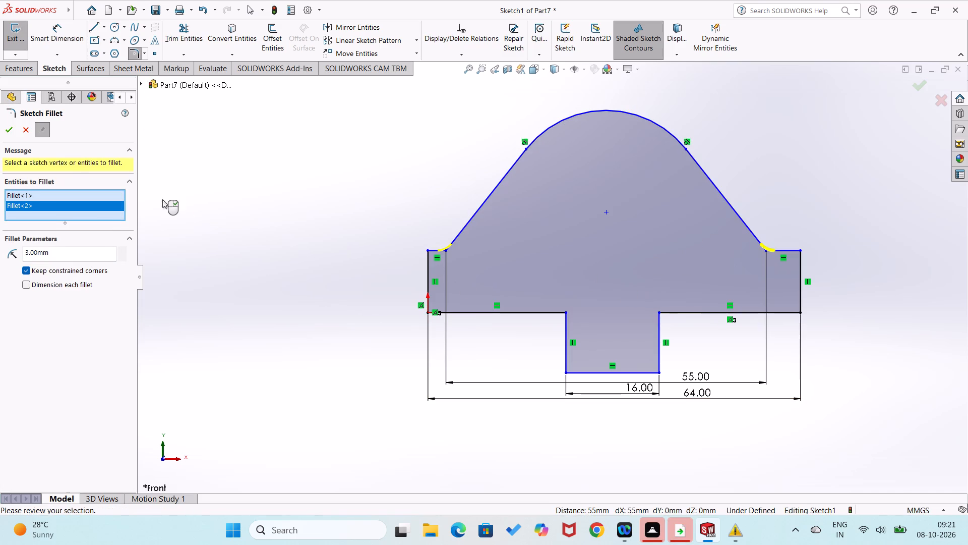
click(14, 131)
click(248, 216)
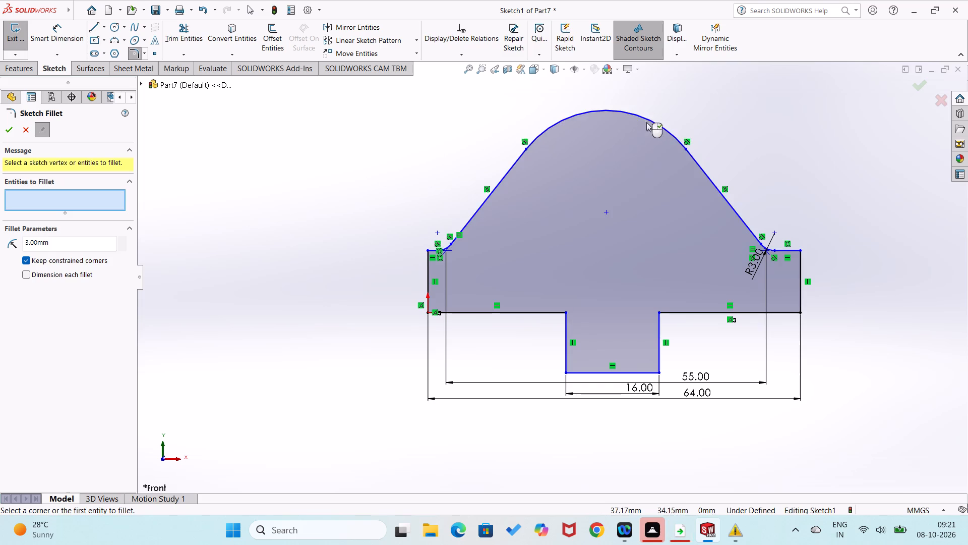
right_click(828, 245)
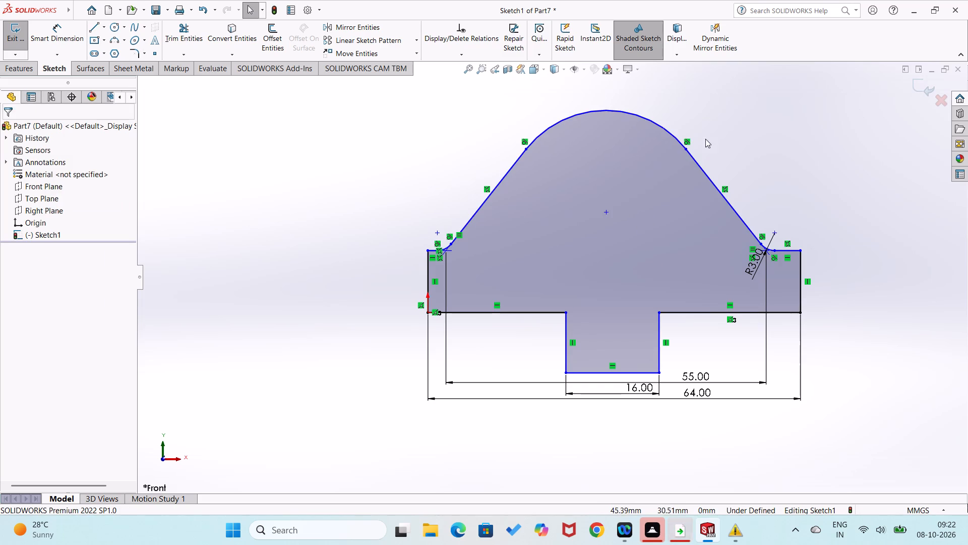
Dimension the dome arc at the top of the profile with a radius of 16 mm.
right_drag(754, 167, 766, 116)
click(671, 134)
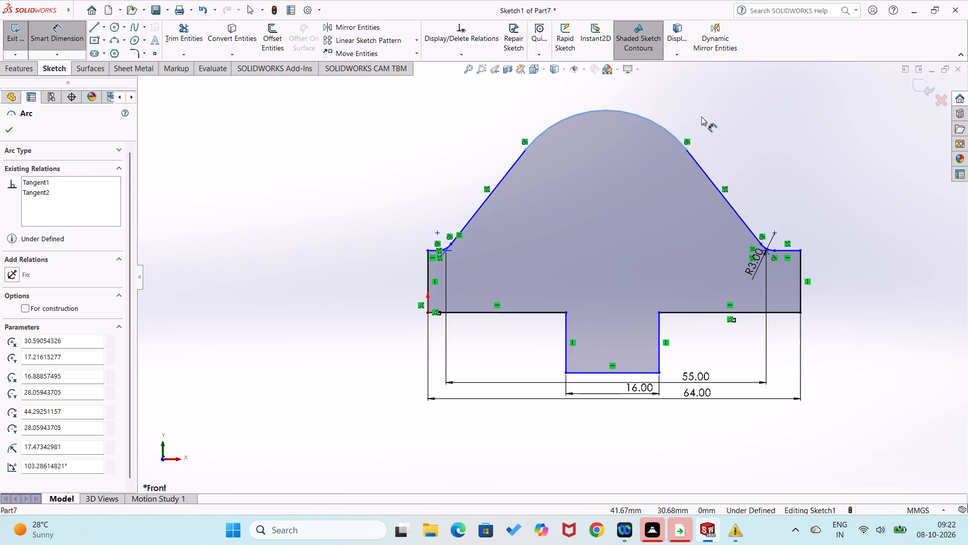
click(702, 116)
text(16)
key(Return)
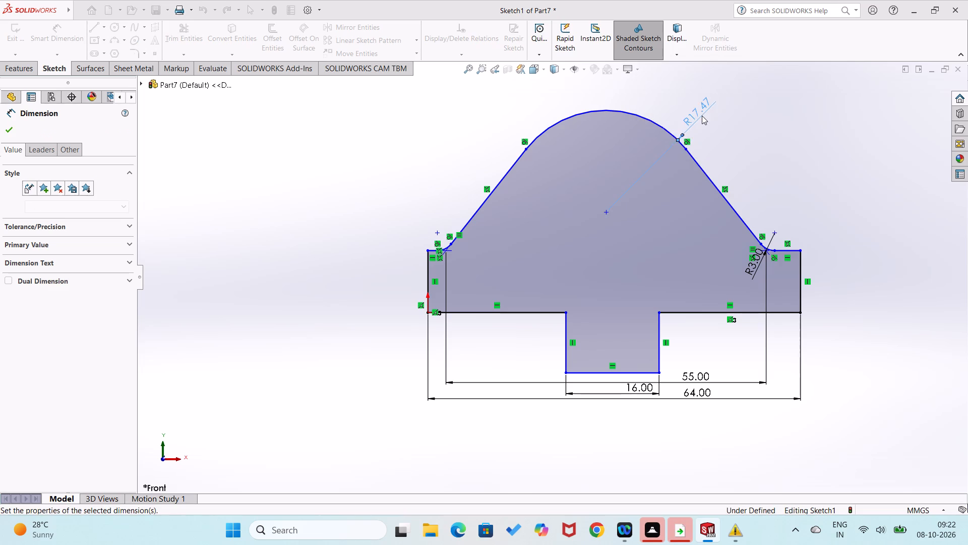
click(737, 145)
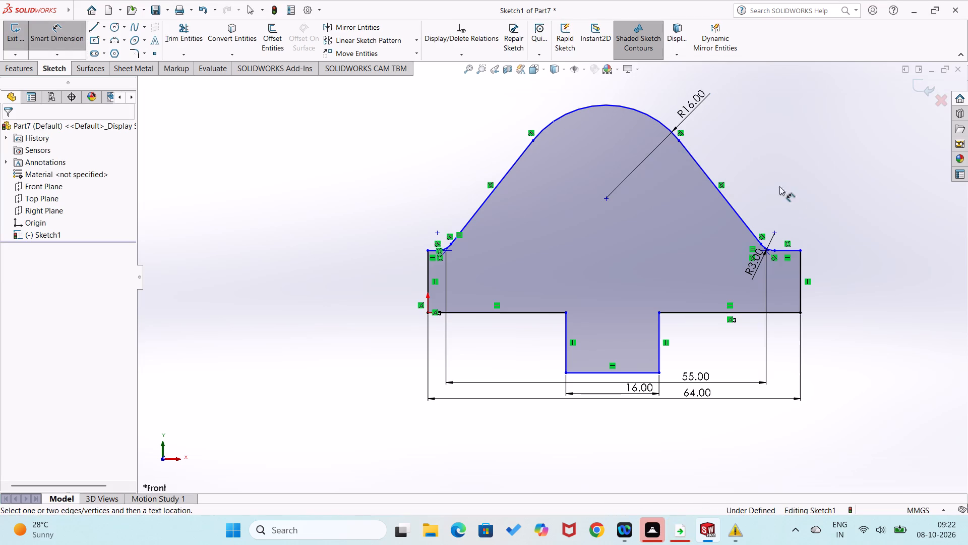
Dimension the vertical end edges of both flanges as 10 mm high.
click(798, 294)
click(843, 294)
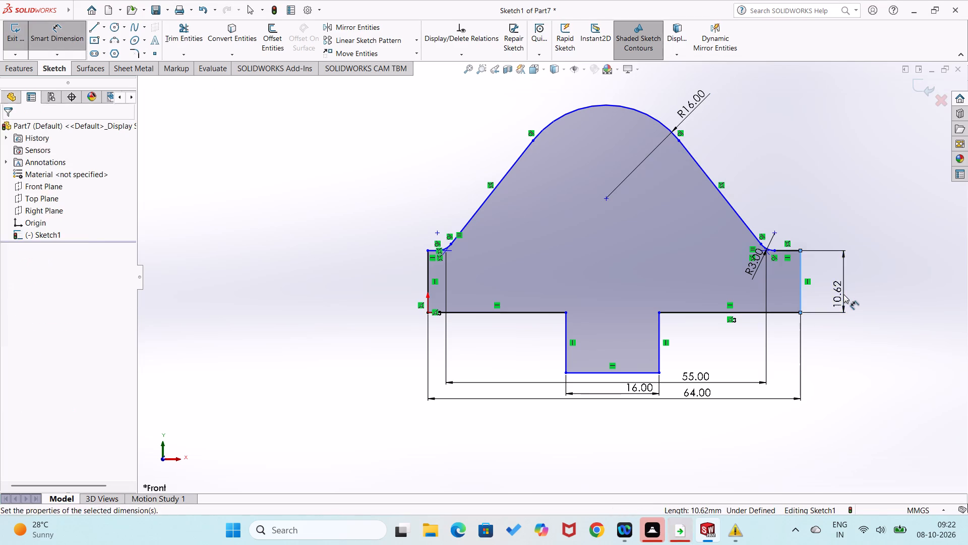
text(10)
key(Return)
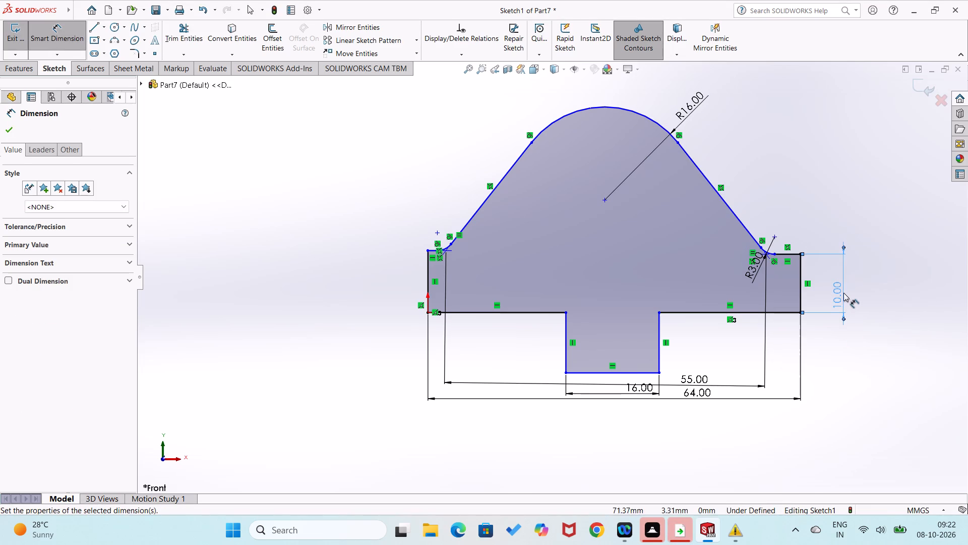
click(842, 358)
drag(428, 280, 421, 281)
click(406, 286)
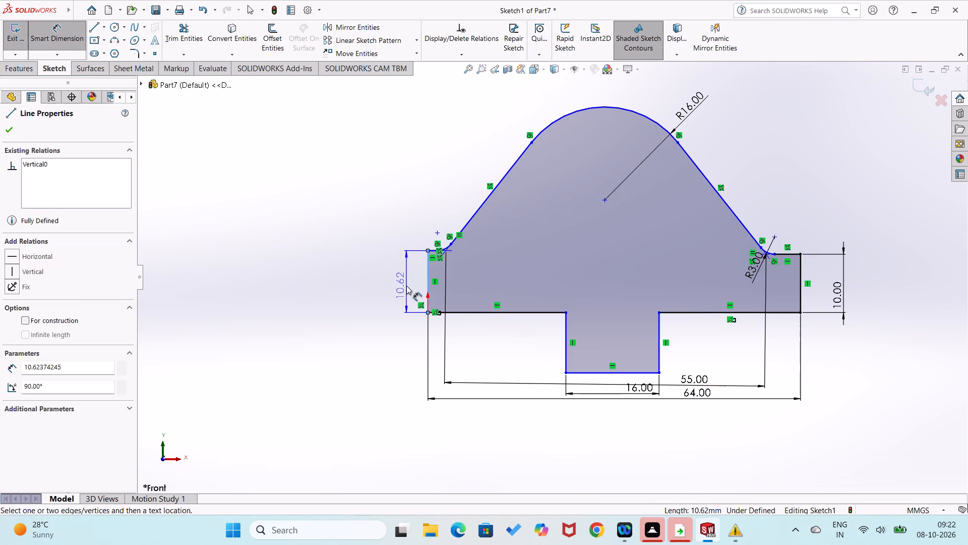
text(10)
key(Return)
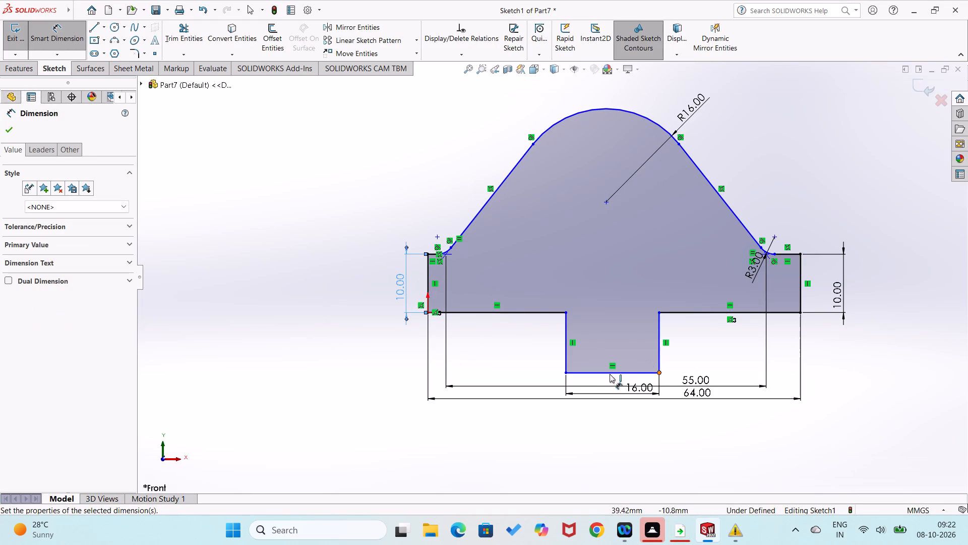
Dimension the depth of the central step along its vertical side nearer the origin as 9 mm.
click(566, 356)
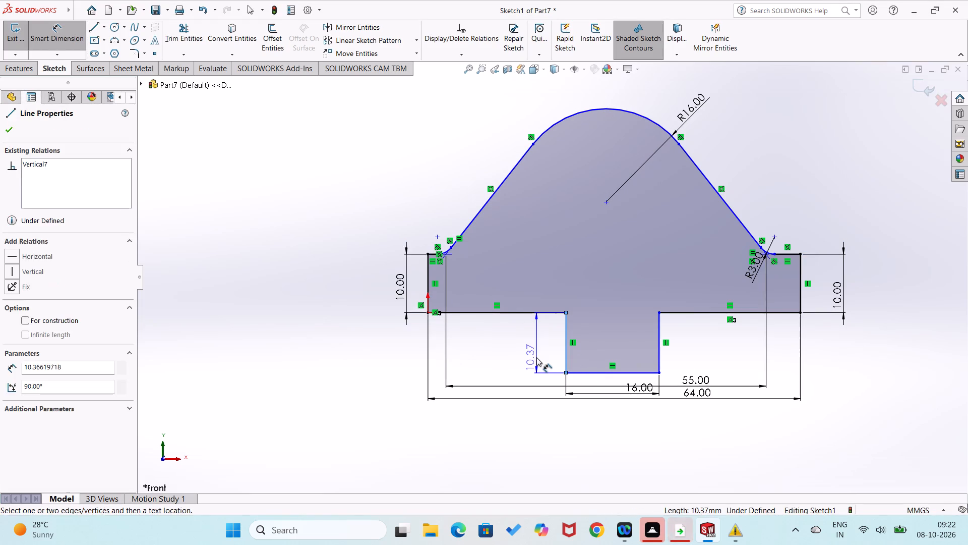
click(536, 357)
key(9)
key(Return)
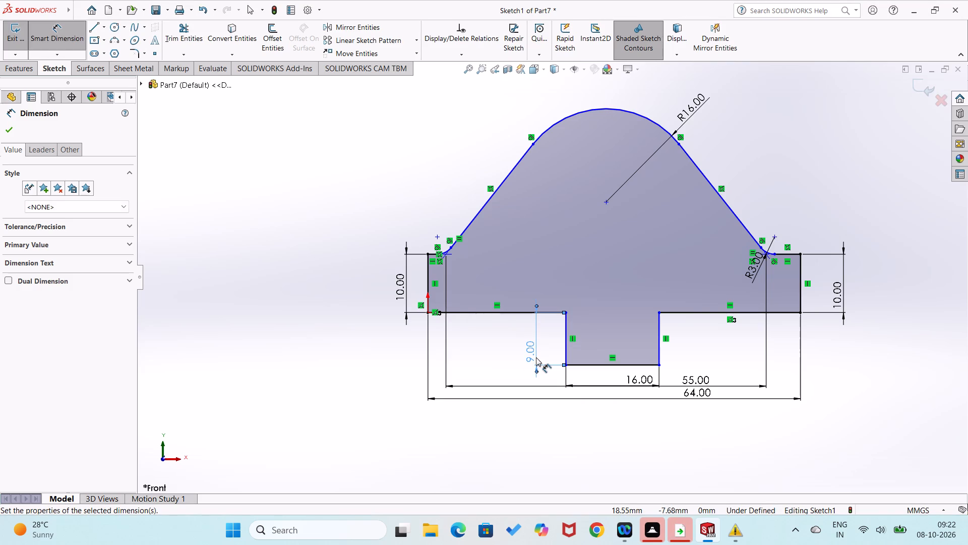
click(509, 364)
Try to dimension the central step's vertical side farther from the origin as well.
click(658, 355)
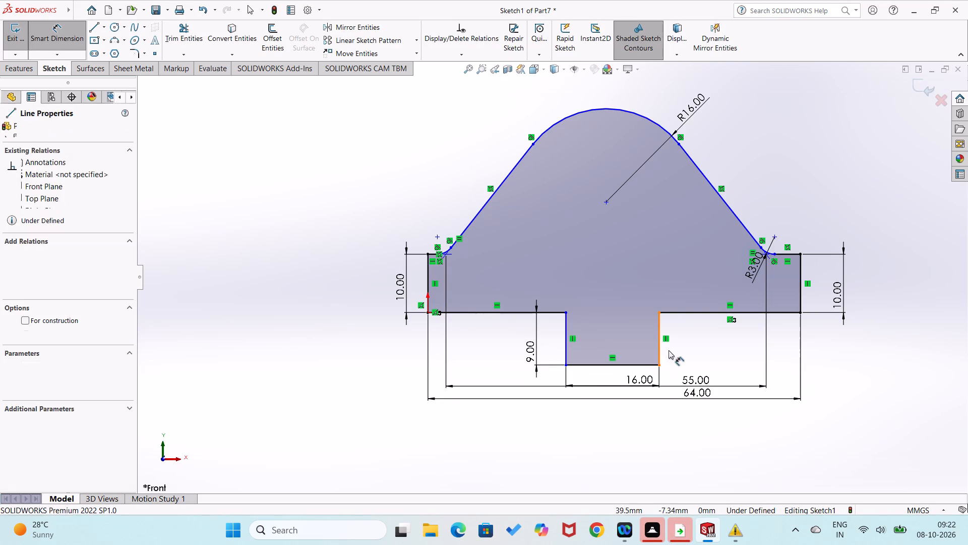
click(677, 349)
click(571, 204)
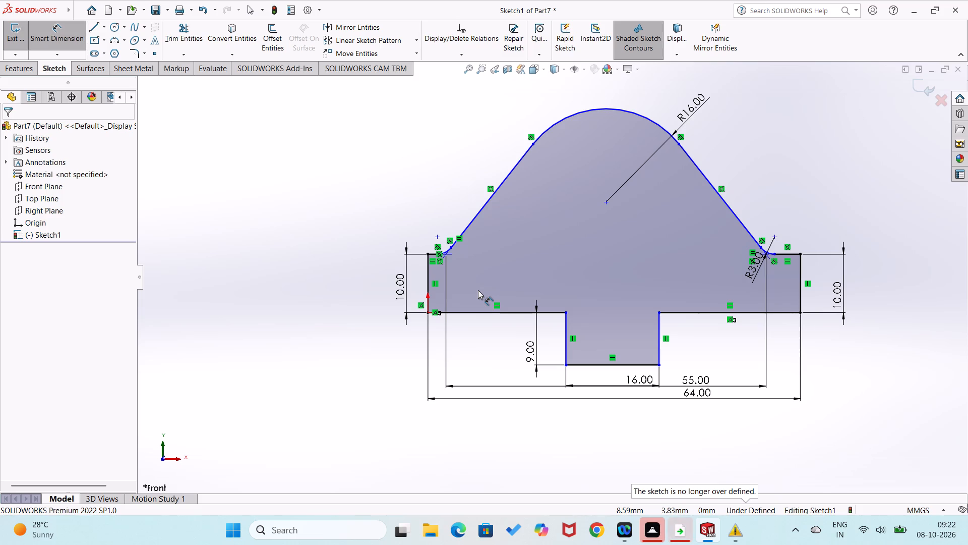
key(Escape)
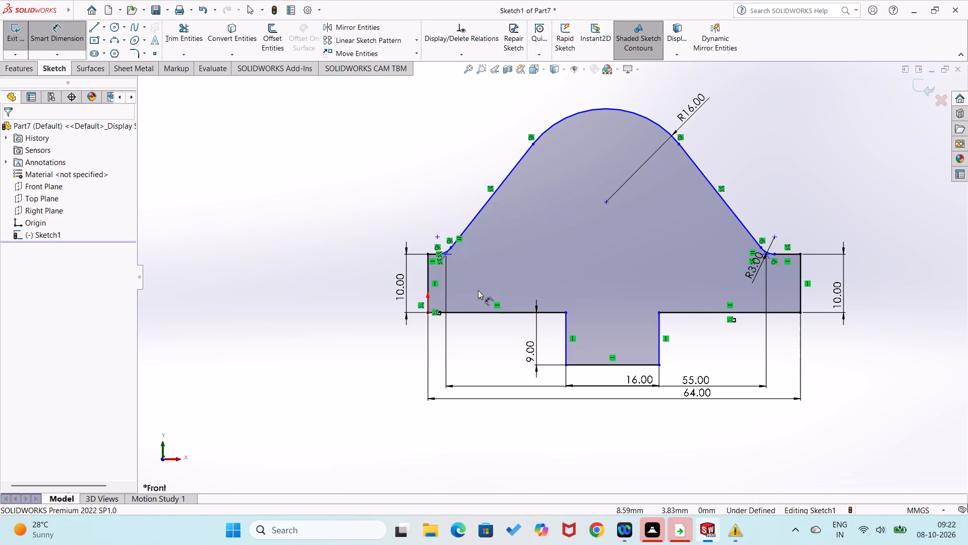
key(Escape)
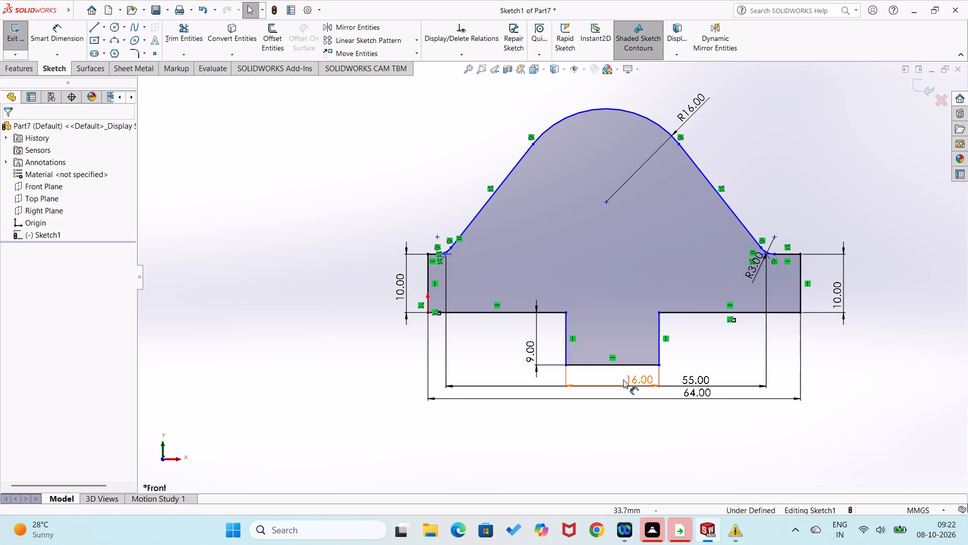
Add a vertical relation between the midpoint of the central step's bottom edge and the midpoint of the dome arc.
click(614, 367)
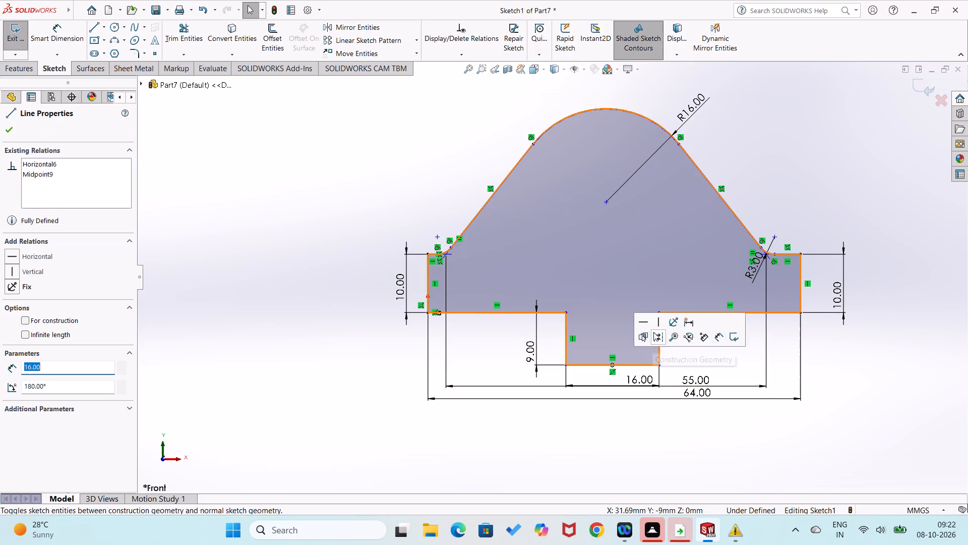
ctrl+click(606, 108)
click(13, 247)
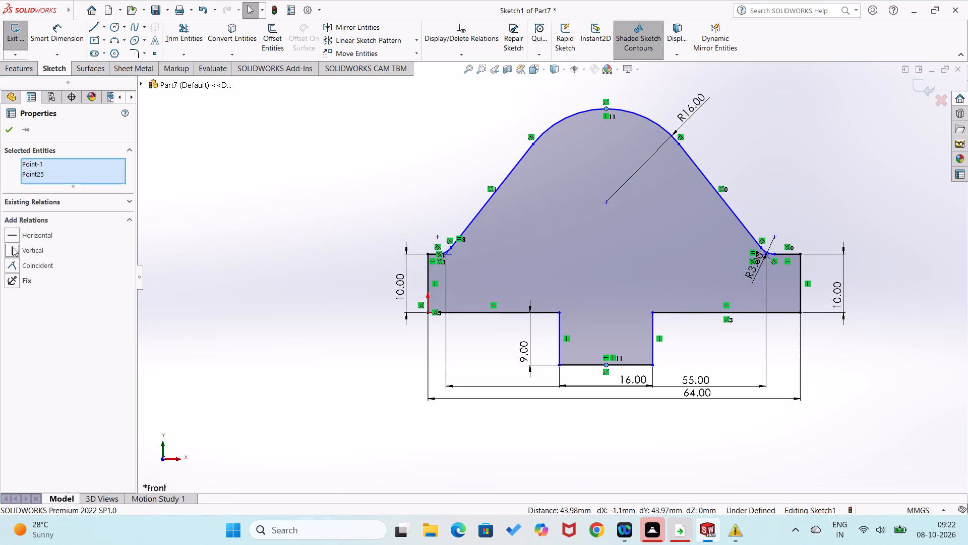
click(9, 128)
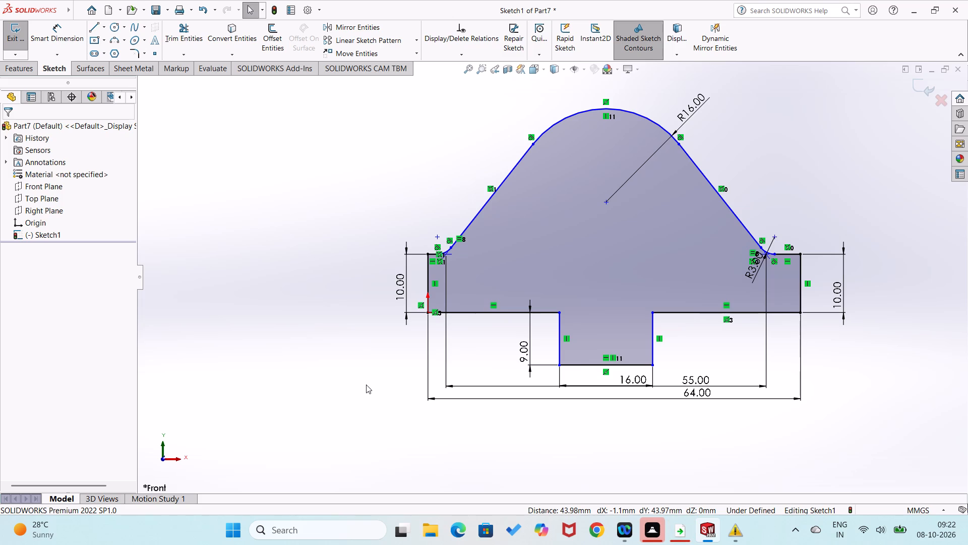
Dimension the height from the origin to the top of the dome arc as 36 mm.
right_drag(366, 385, 369, 270)
click(426, 312)
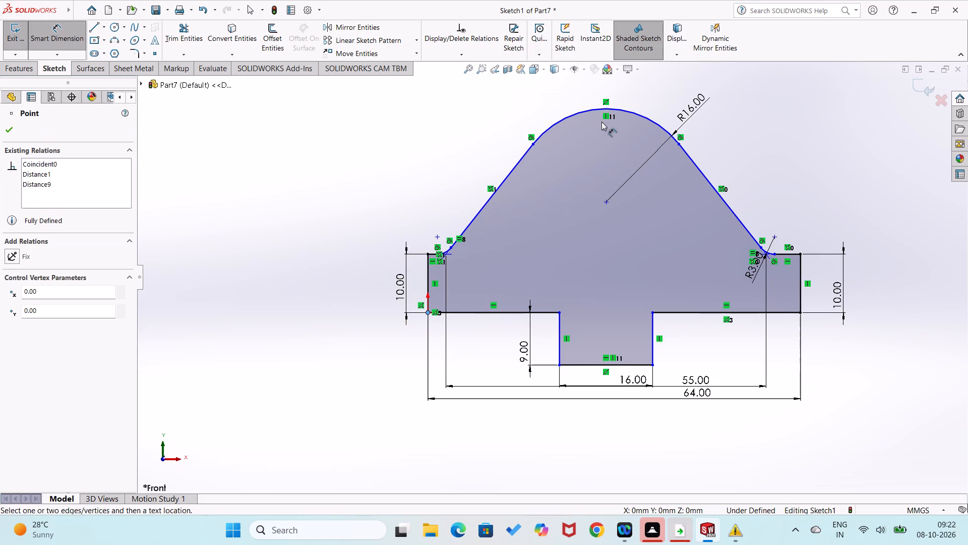
click(606, 109)
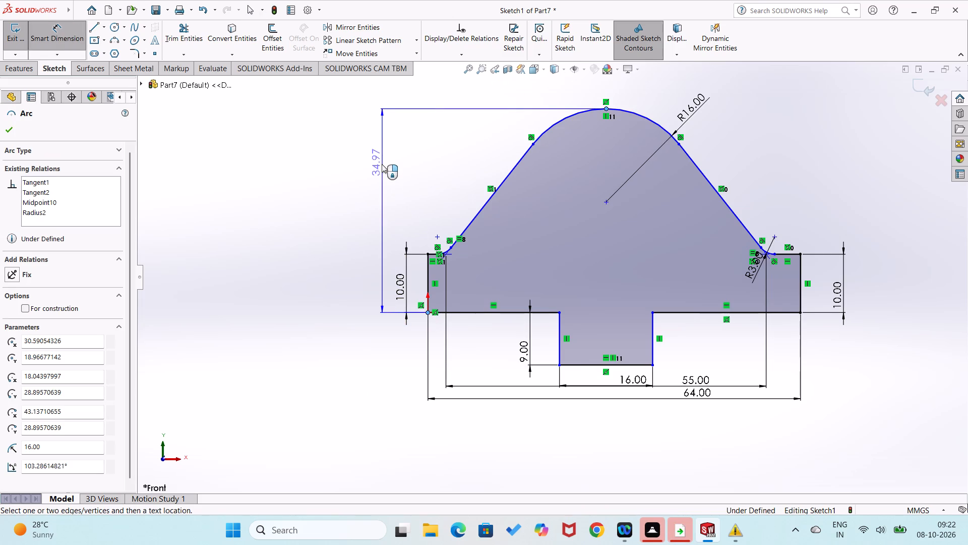
click(382, 165)
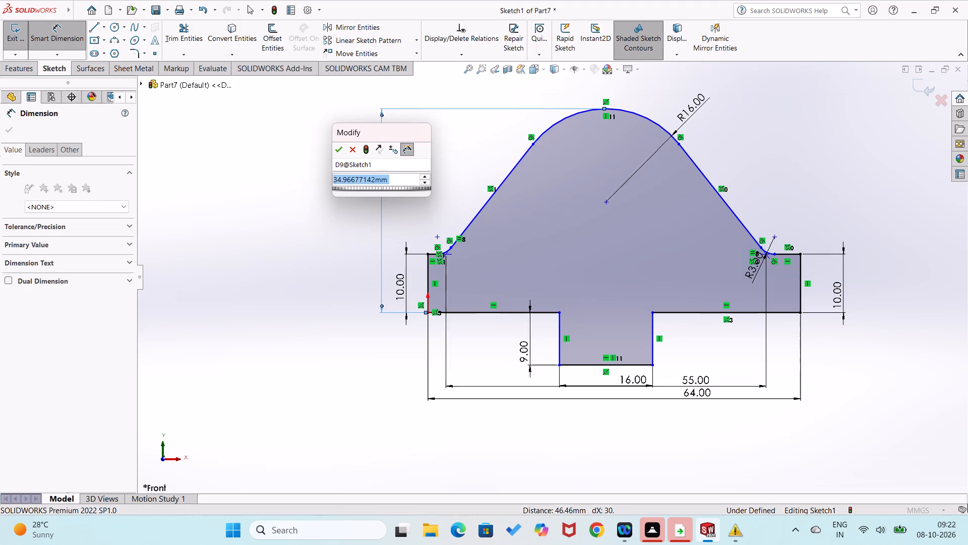
text(36)
key(Return)
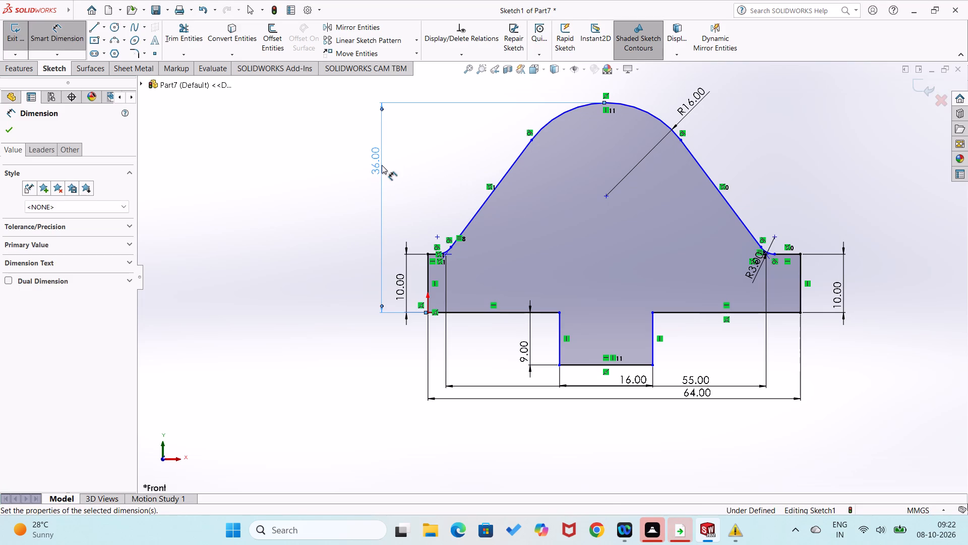
click(331, 227)
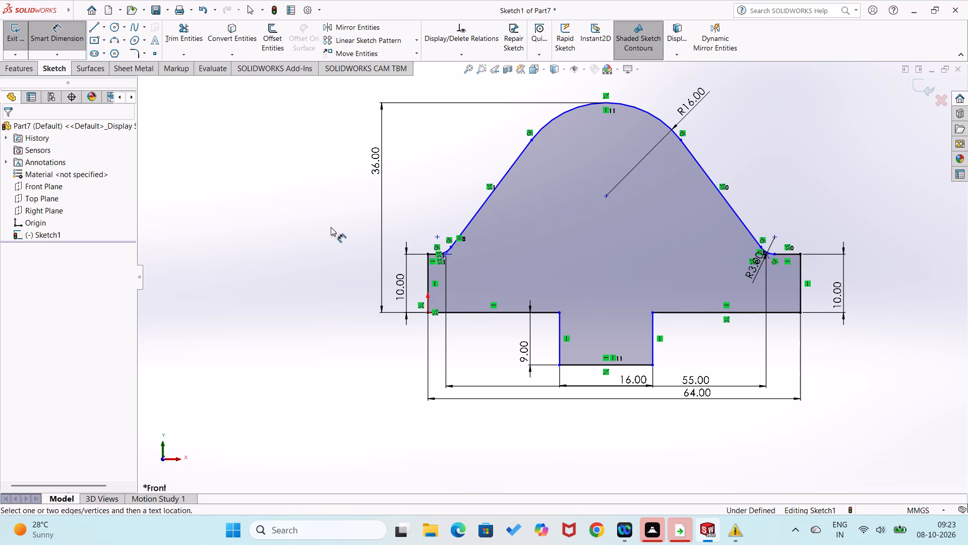
Dimension the bottom flange edge between the origin and the central step as 24 mm.
click(475, 311)
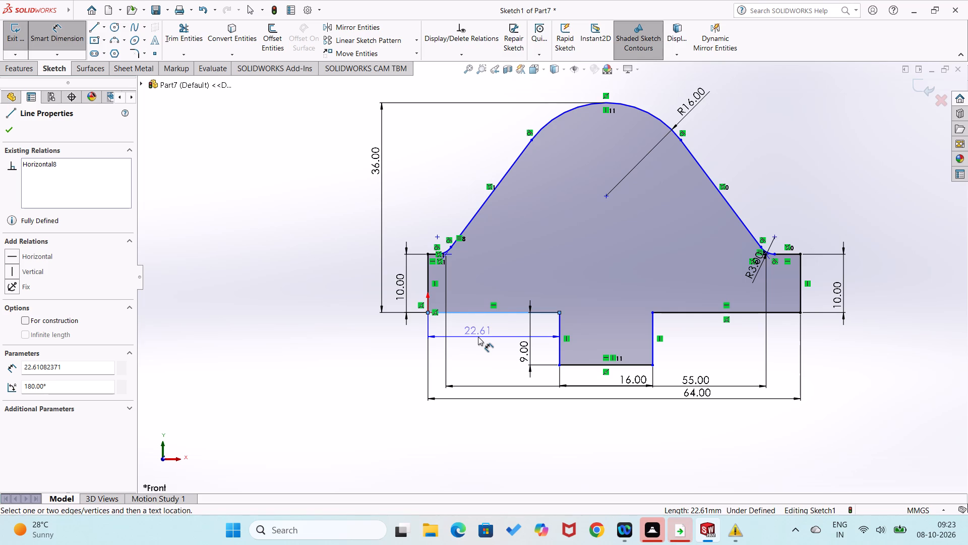
click(478, 337)
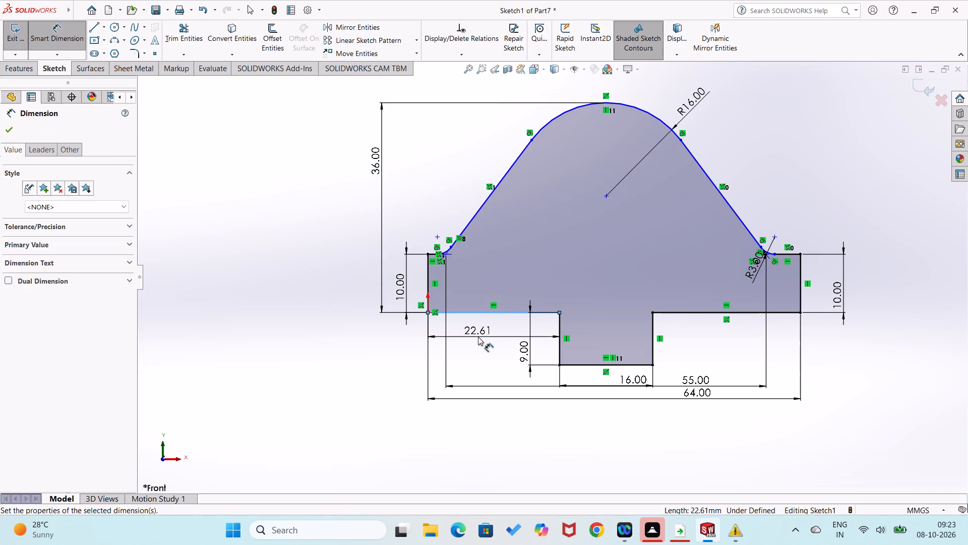
text(24)
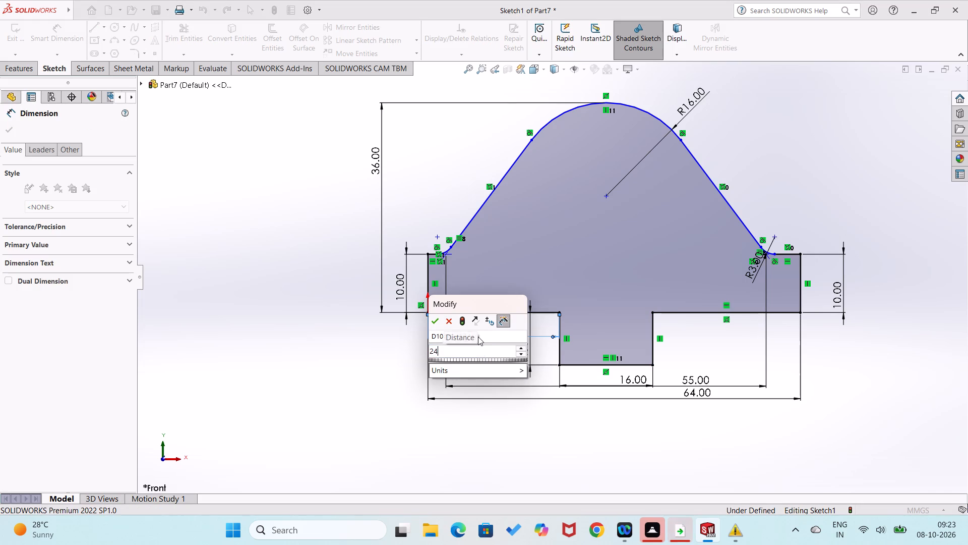
key(Return)
click(428, 454)
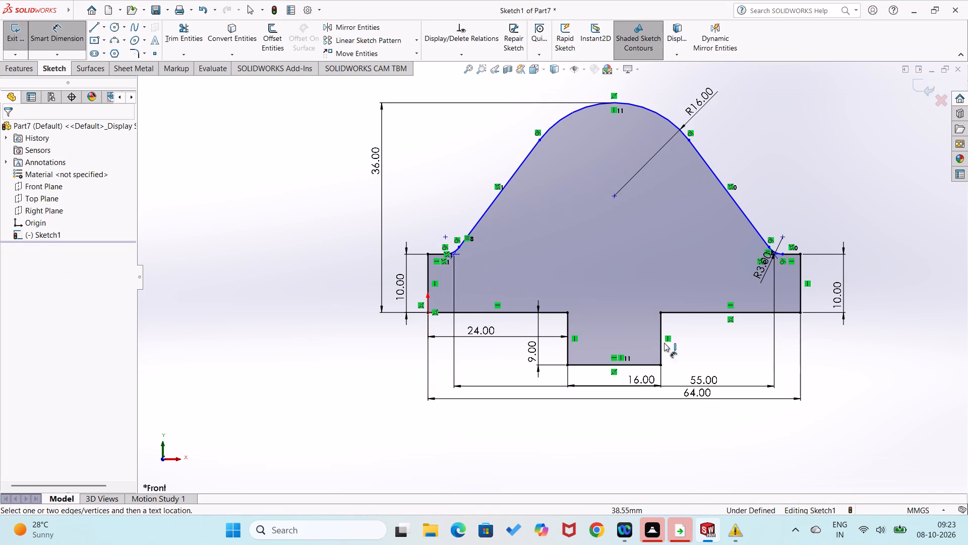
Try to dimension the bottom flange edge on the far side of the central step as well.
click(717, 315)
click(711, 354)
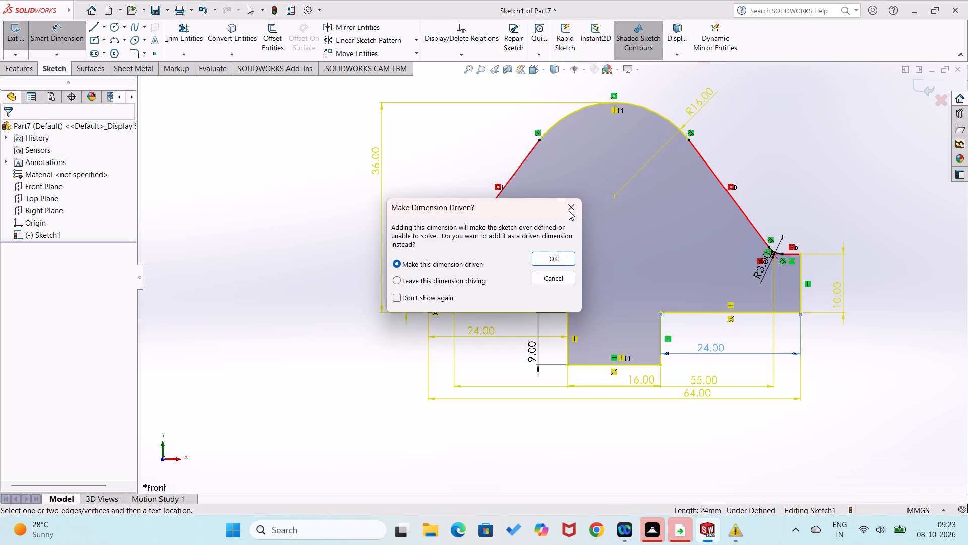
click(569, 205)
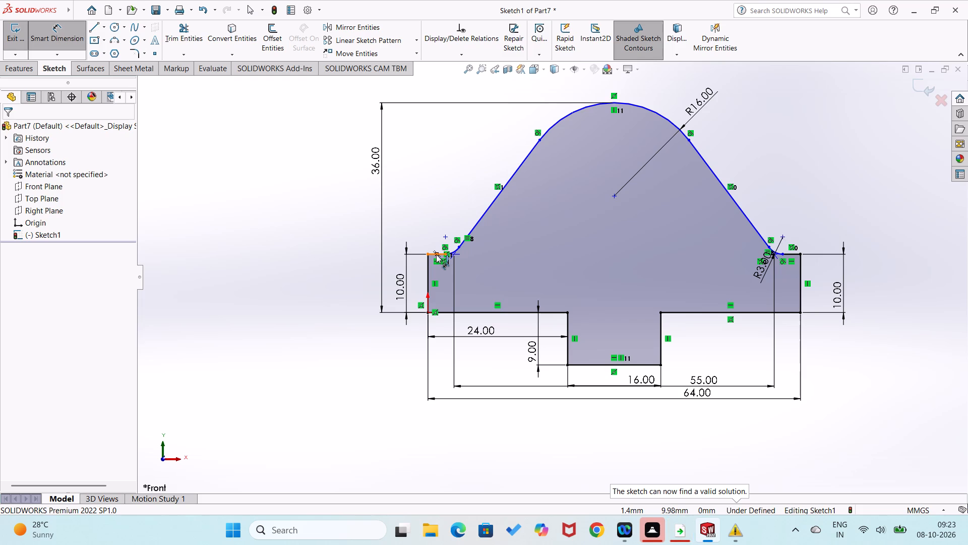
Dimension the short top edge of the flange above the origin as 4.5 mm.
click(438, 256)
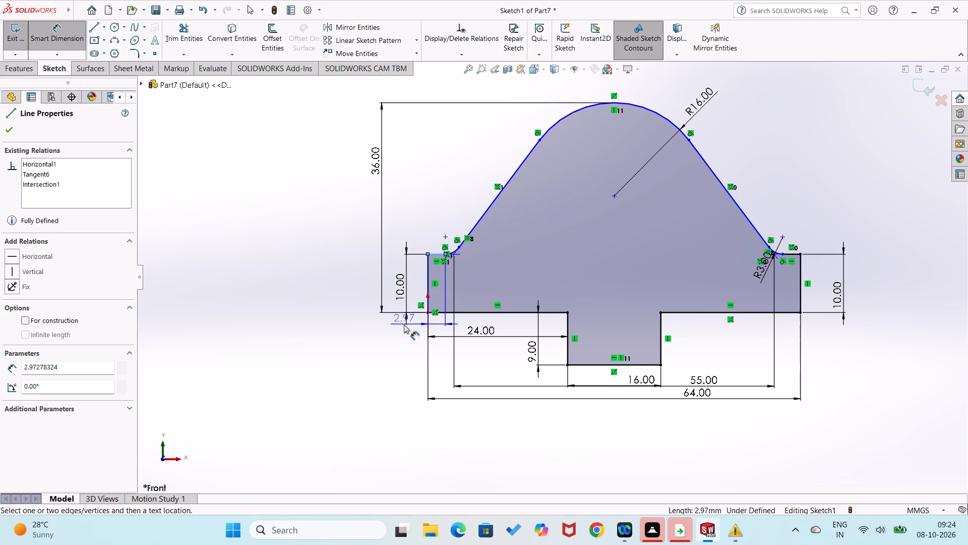
click(408, 364)
text(4.5)
key(Return)
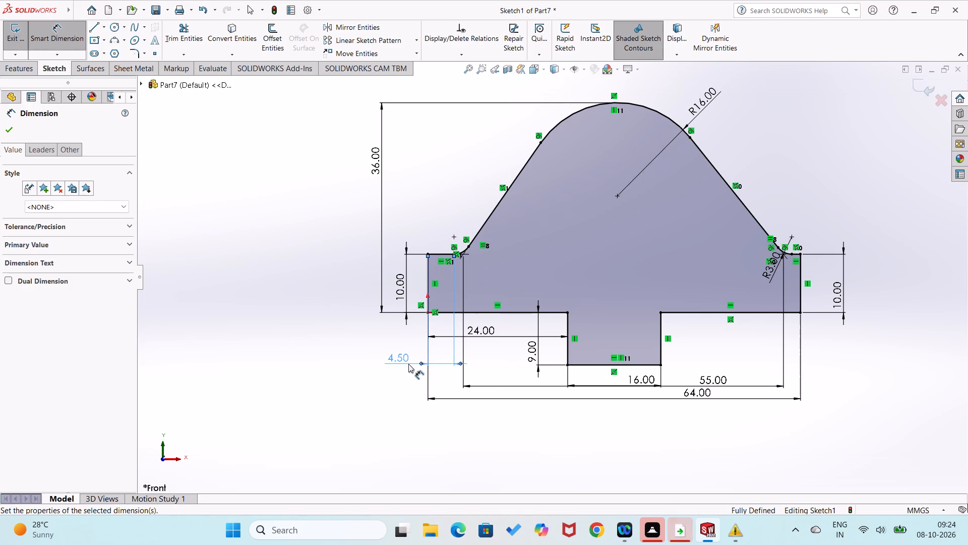
click(383, 393)
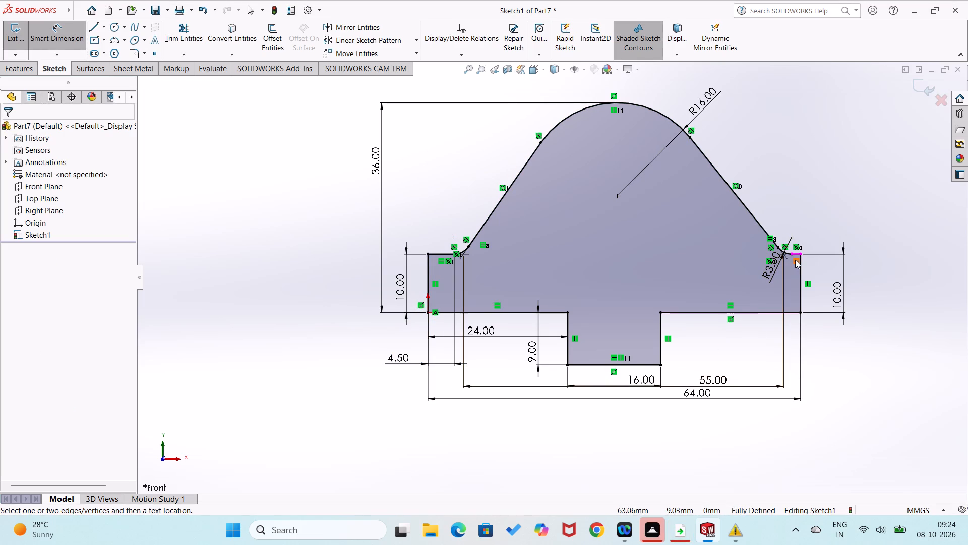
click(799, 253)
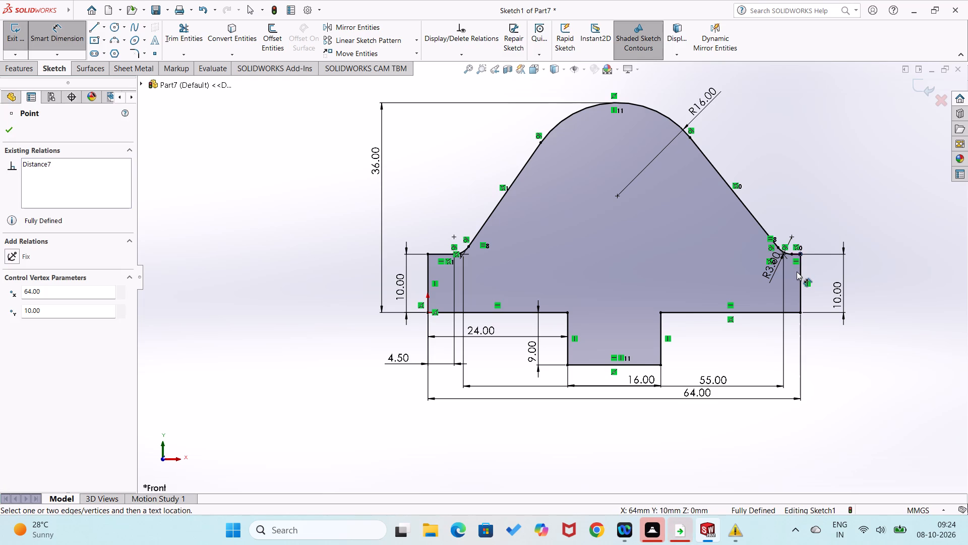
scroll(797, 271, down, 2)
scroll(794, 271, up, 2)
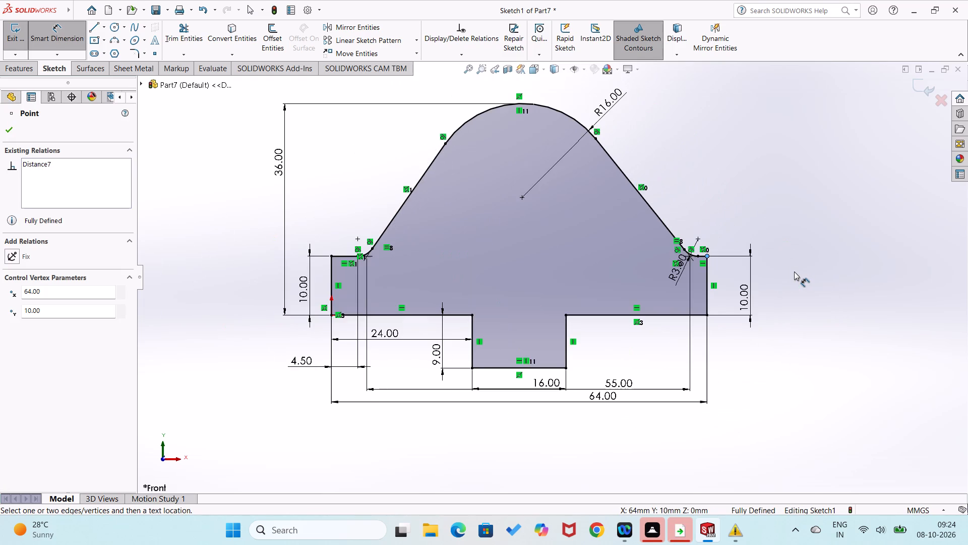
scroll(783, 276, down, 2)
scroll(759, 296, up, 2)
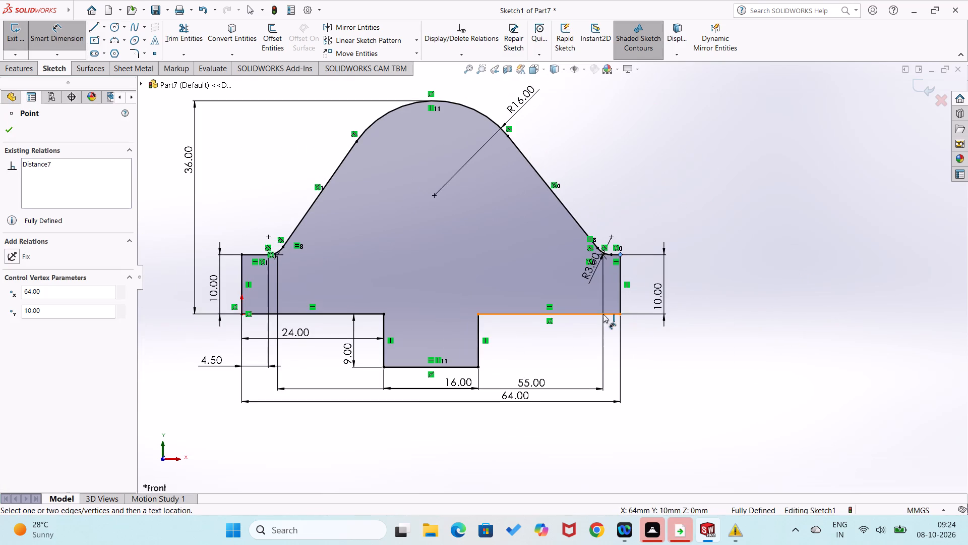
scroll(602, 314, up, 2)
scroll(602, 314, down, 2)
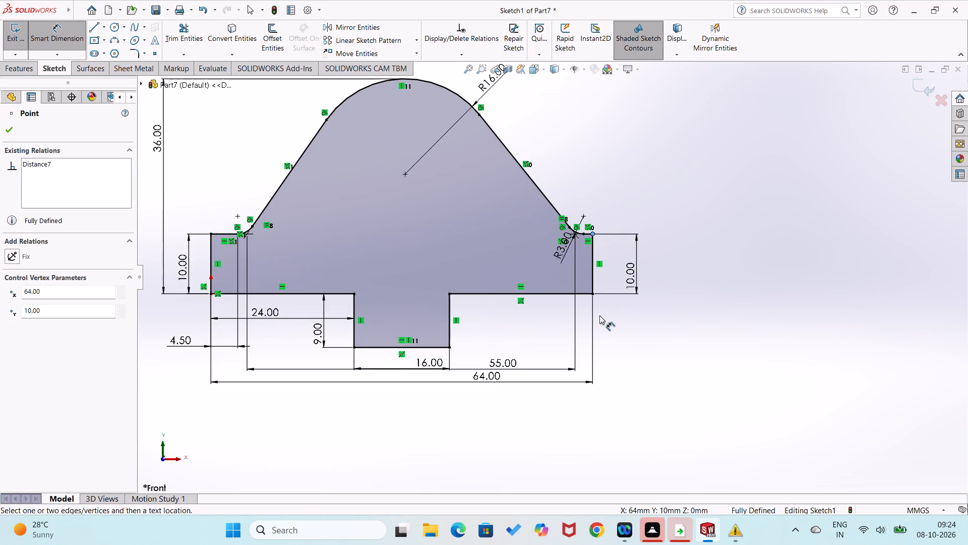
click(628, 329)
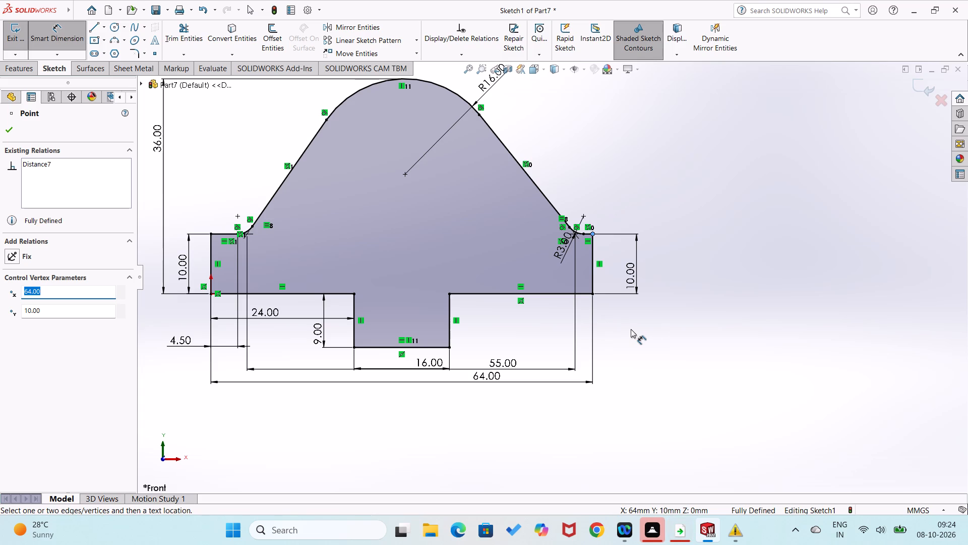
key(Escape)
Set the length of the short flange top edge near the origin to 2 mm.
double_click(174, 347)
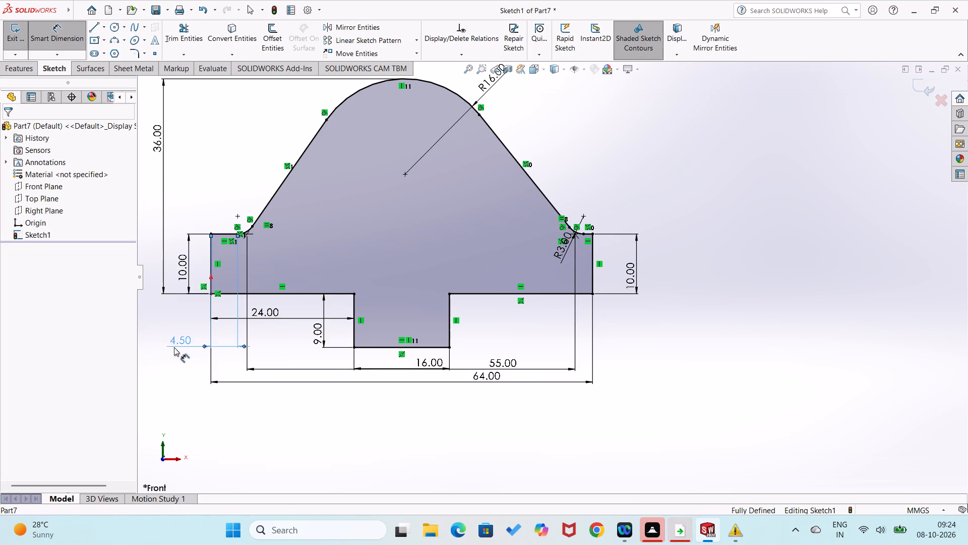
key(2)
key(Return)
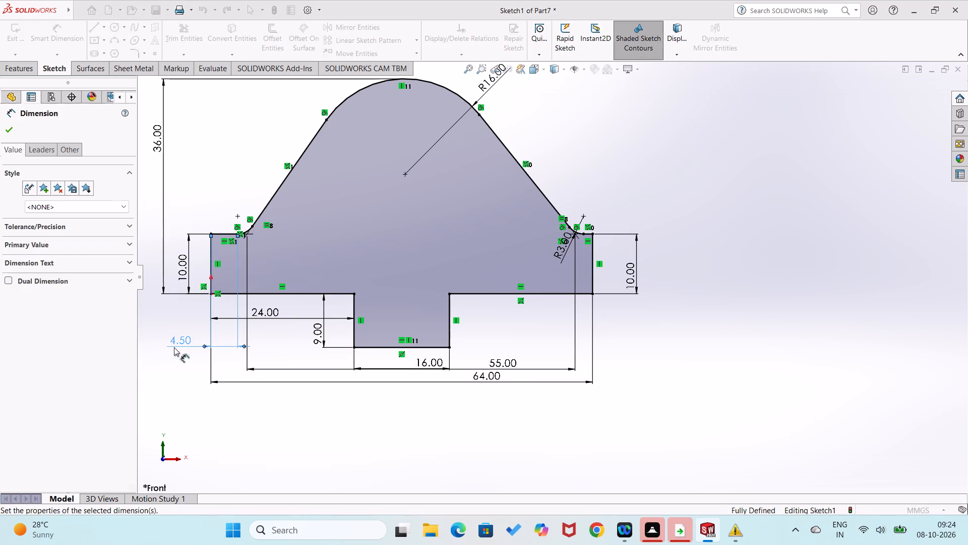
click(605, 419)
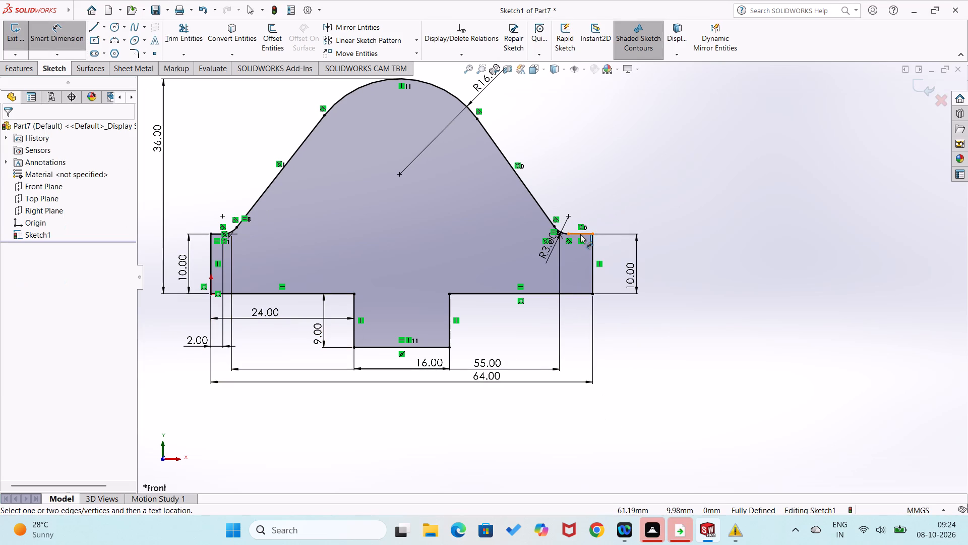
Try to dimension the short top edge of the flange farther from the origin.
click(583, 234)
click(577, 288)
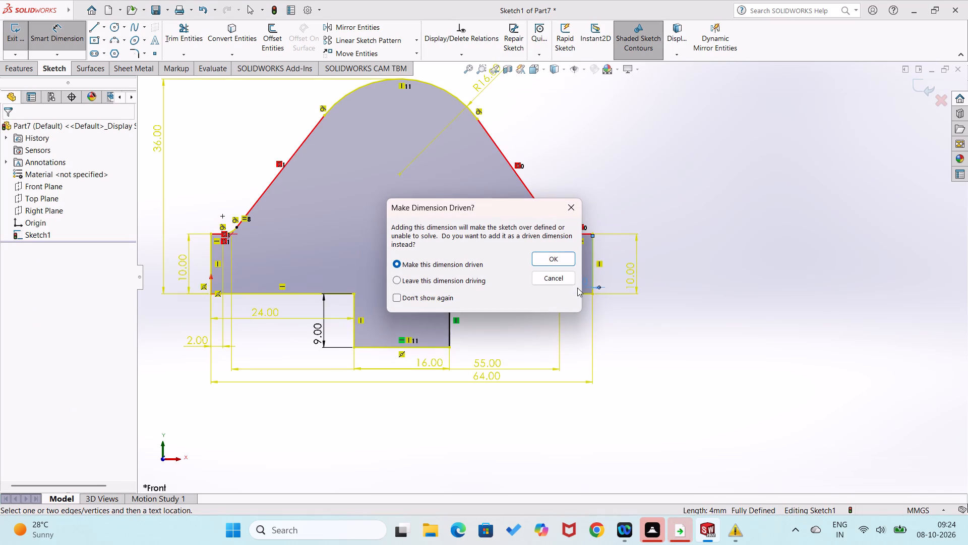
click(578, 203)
Set the length of the short flange top edge near the origin to 3 mm.
double_click(199, 338)
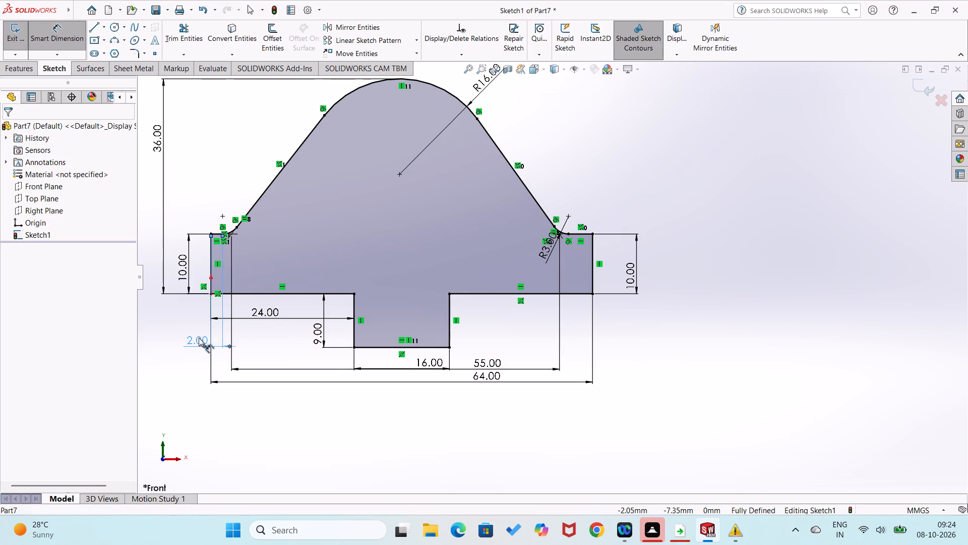
key(3)
key(Return)
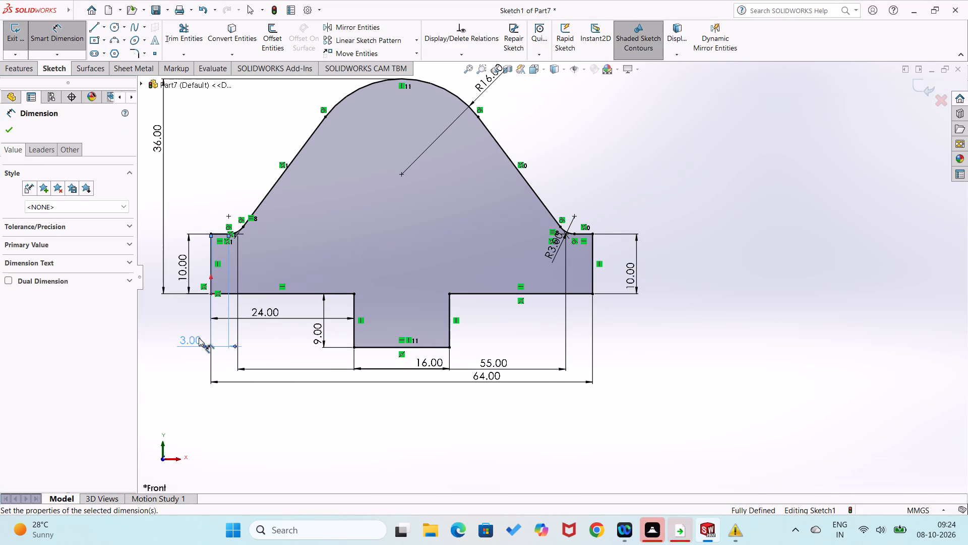
click(211, 400)
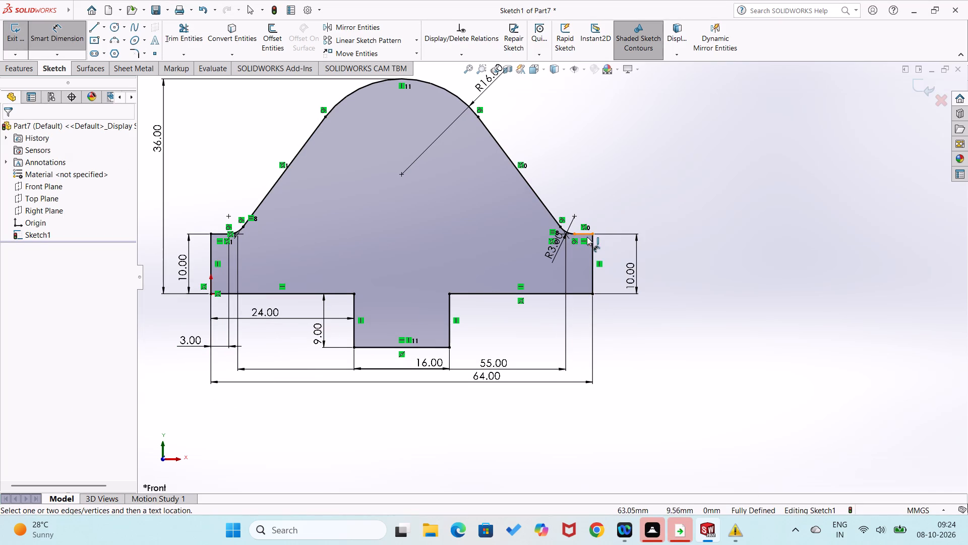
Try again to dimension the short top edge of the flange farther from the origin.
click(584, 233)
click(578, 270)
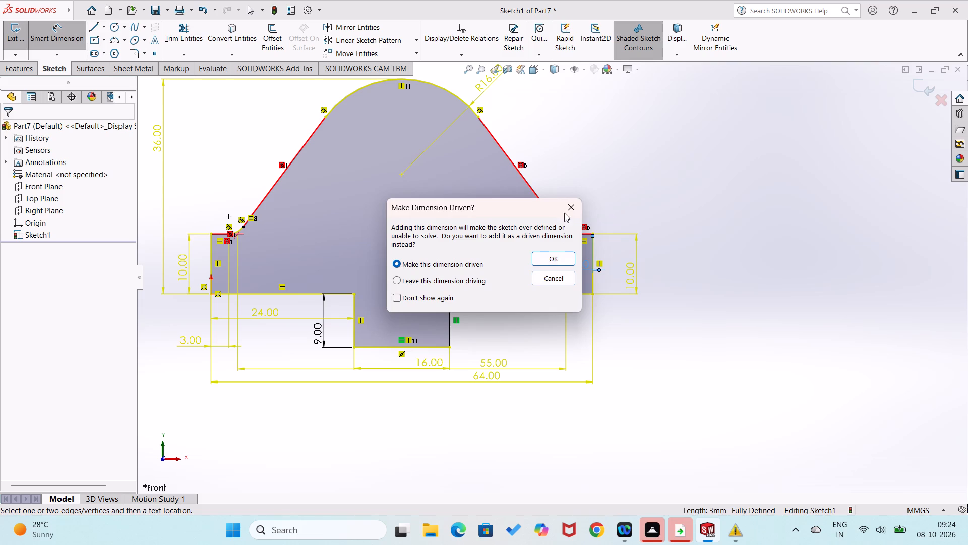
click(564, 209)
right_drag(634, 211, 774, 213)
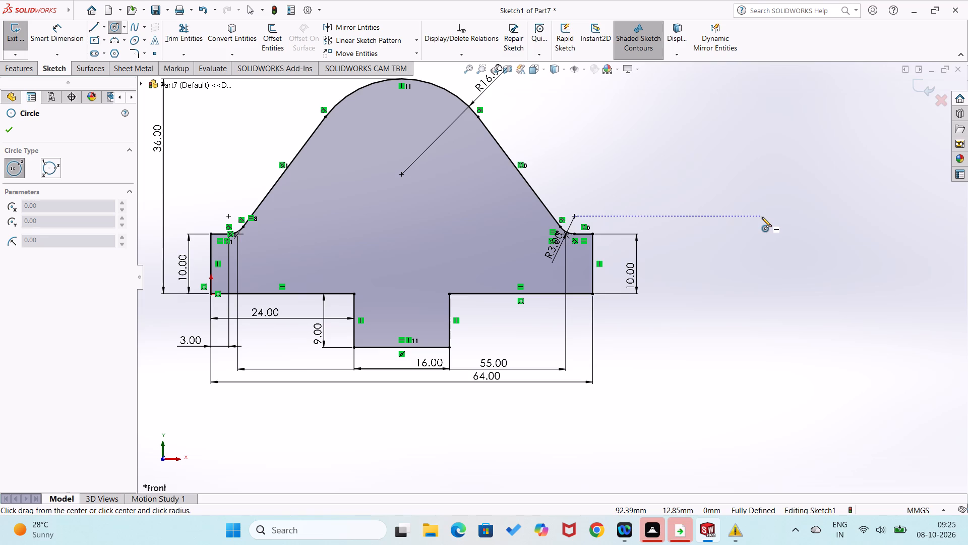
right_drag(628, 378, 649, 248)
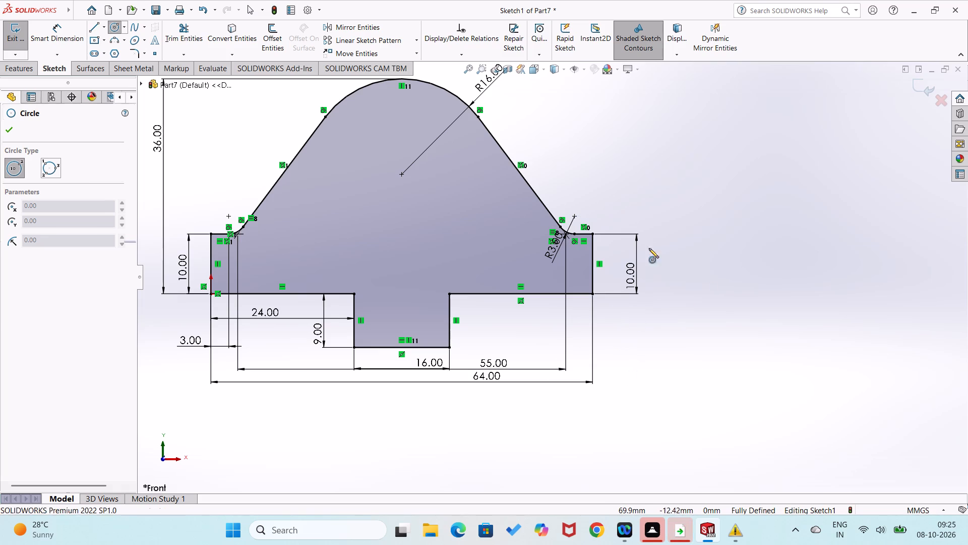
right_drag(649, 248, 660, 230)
Extrude the domed, flanged profile as a blind boss 20 mm deep from the sketch plane.
click(17, 74)
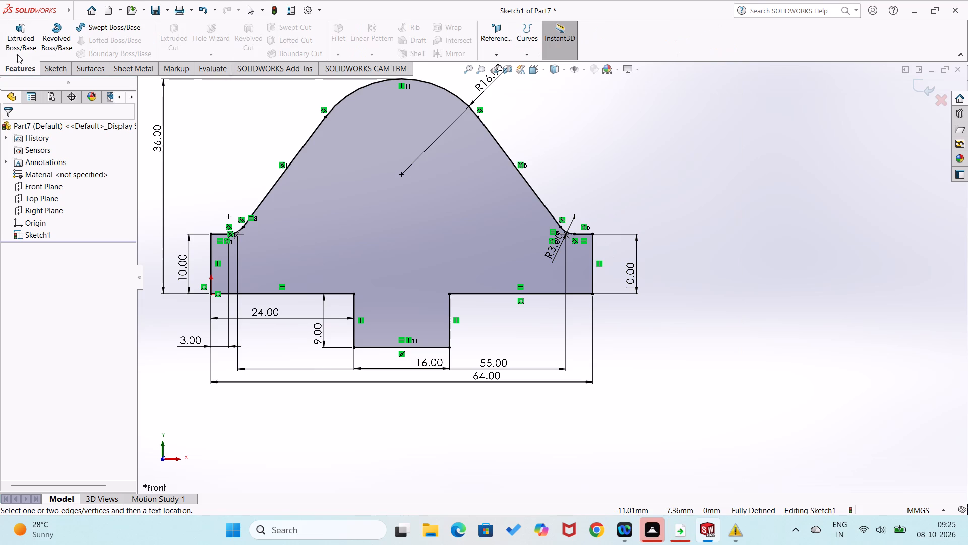
click(17, 50)
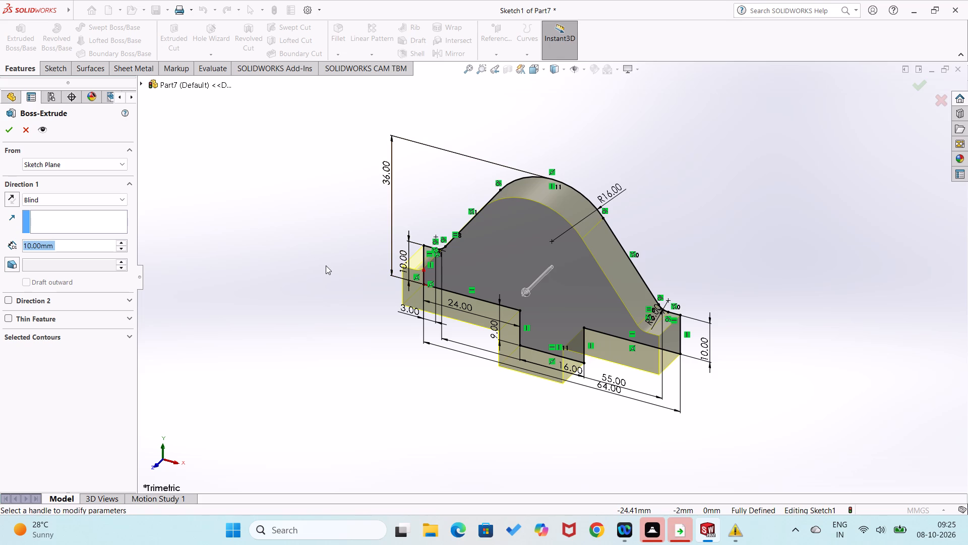
click(120, 241)
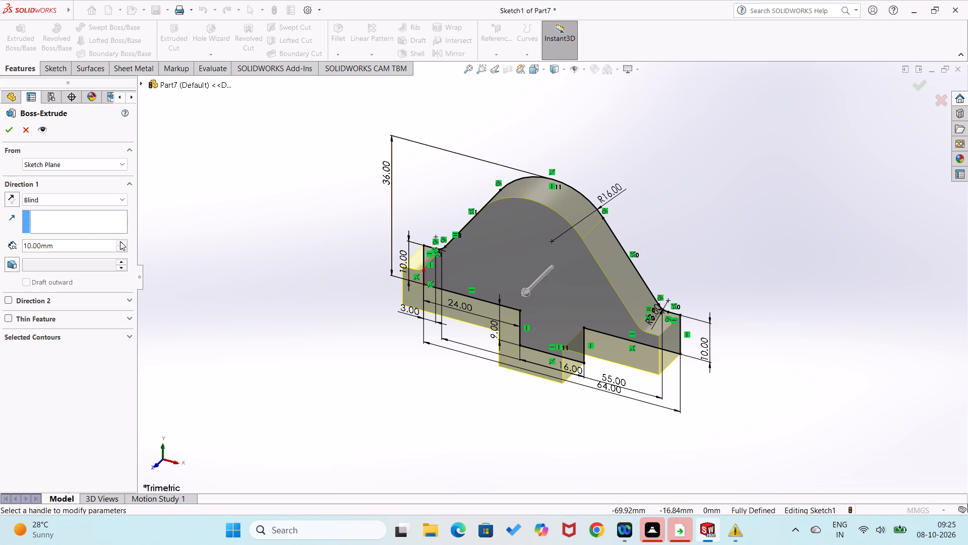
click(5, 133)
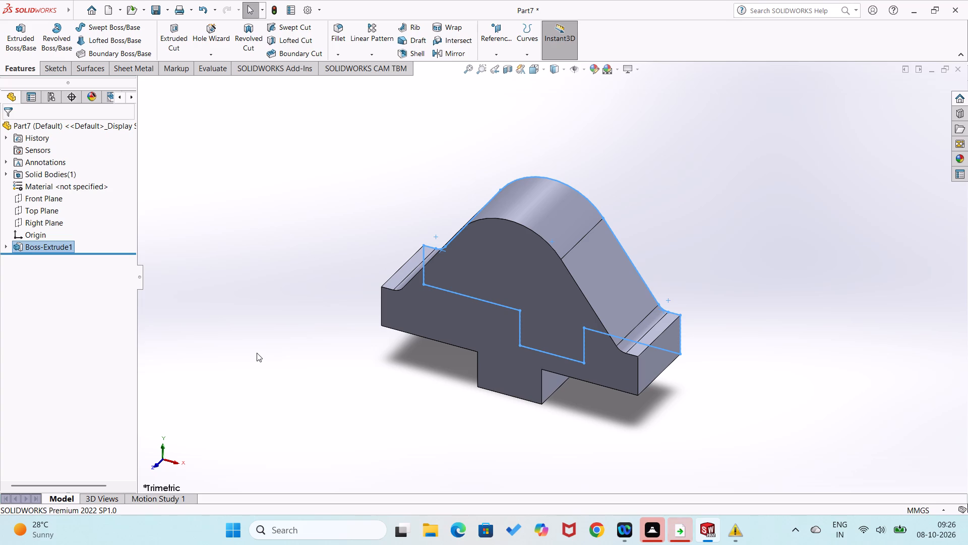
click(339, 379)
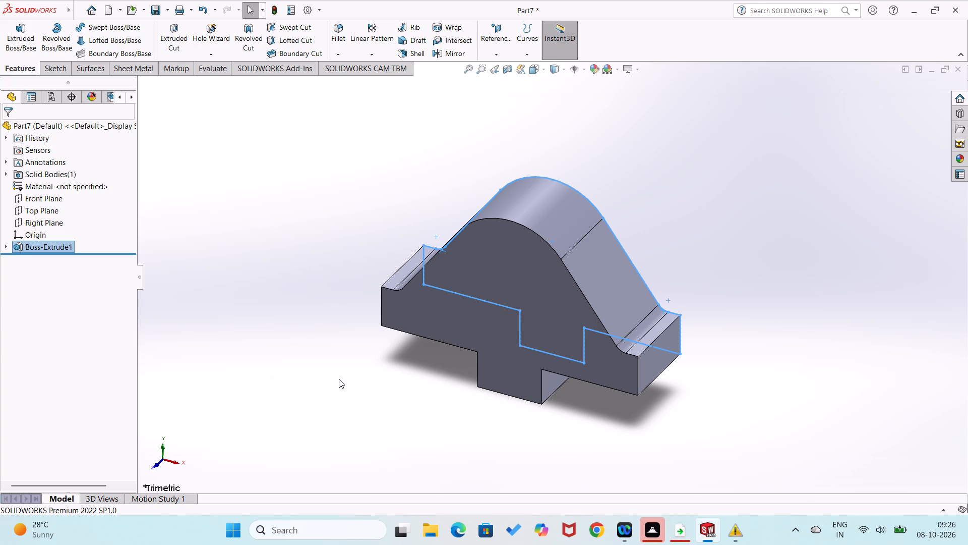
Start a new sketch on the front face of the extruded body.
right_click(479, 301)
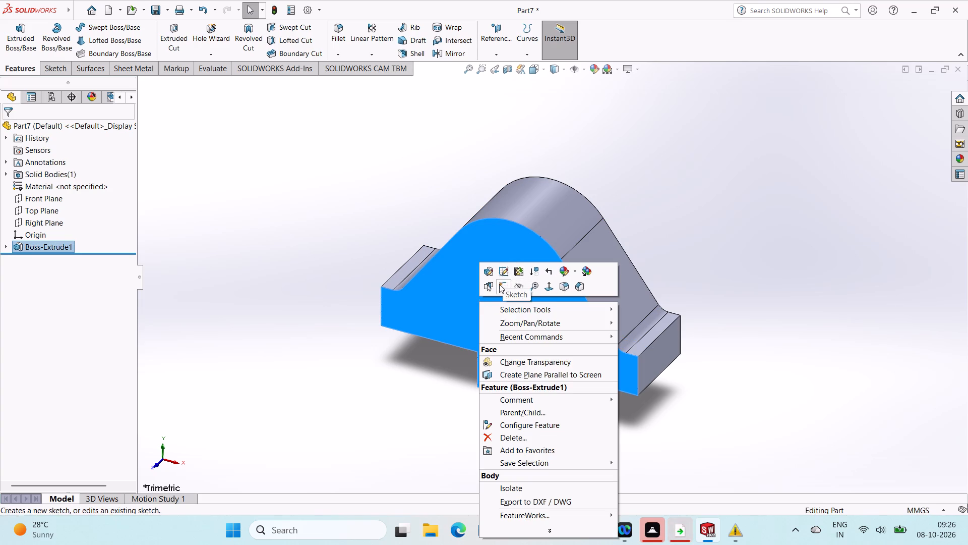
click(499, 285)
click(264, 329)
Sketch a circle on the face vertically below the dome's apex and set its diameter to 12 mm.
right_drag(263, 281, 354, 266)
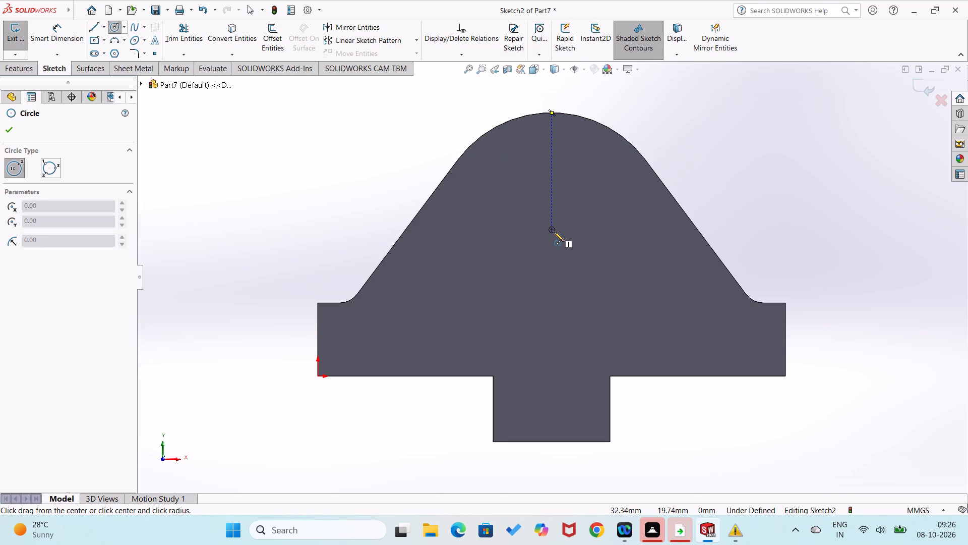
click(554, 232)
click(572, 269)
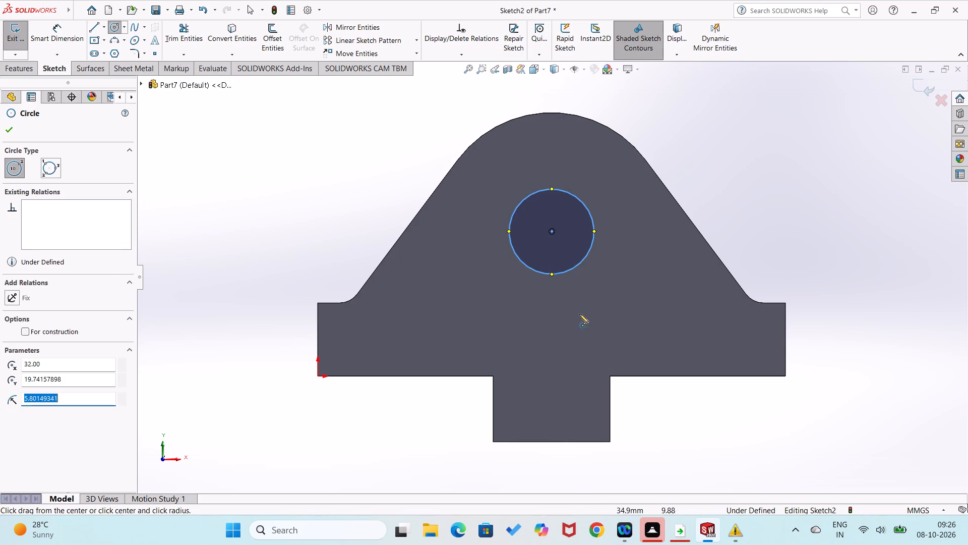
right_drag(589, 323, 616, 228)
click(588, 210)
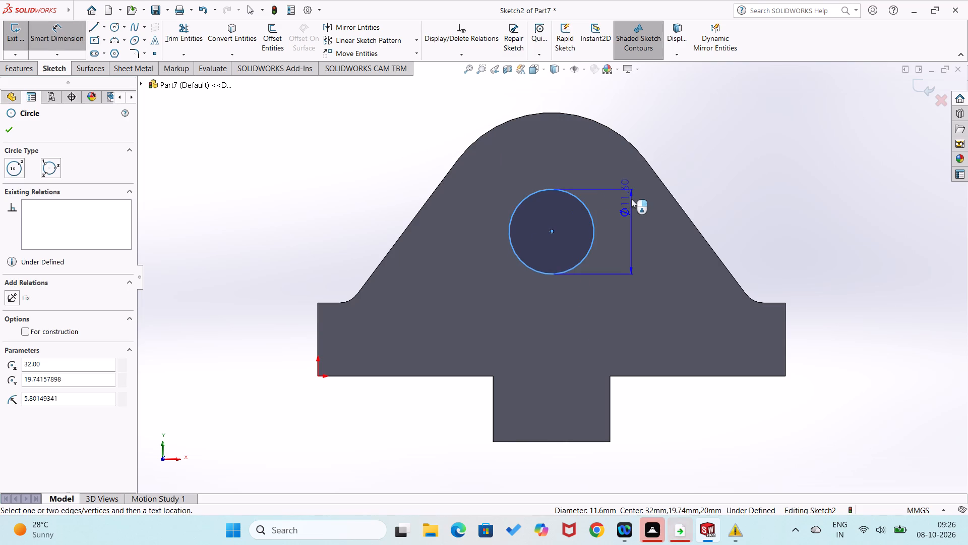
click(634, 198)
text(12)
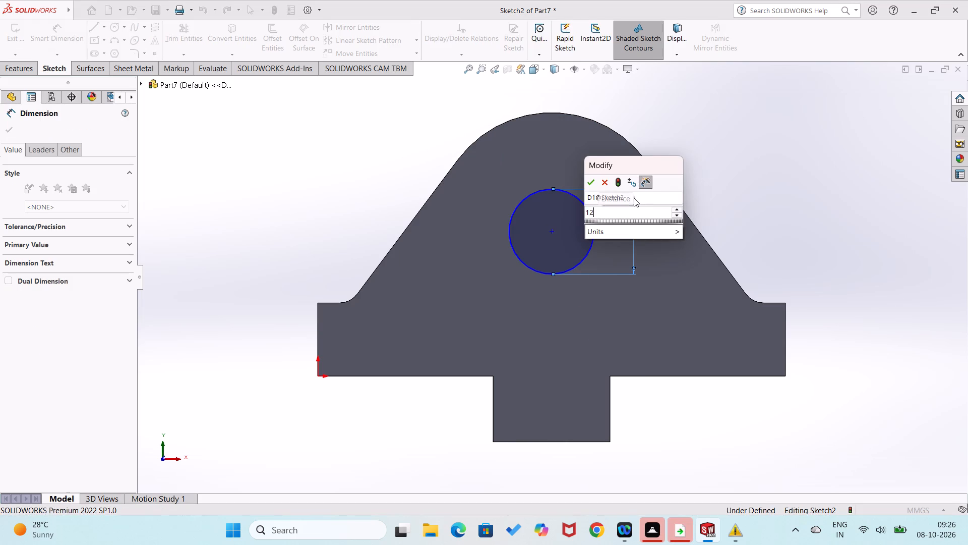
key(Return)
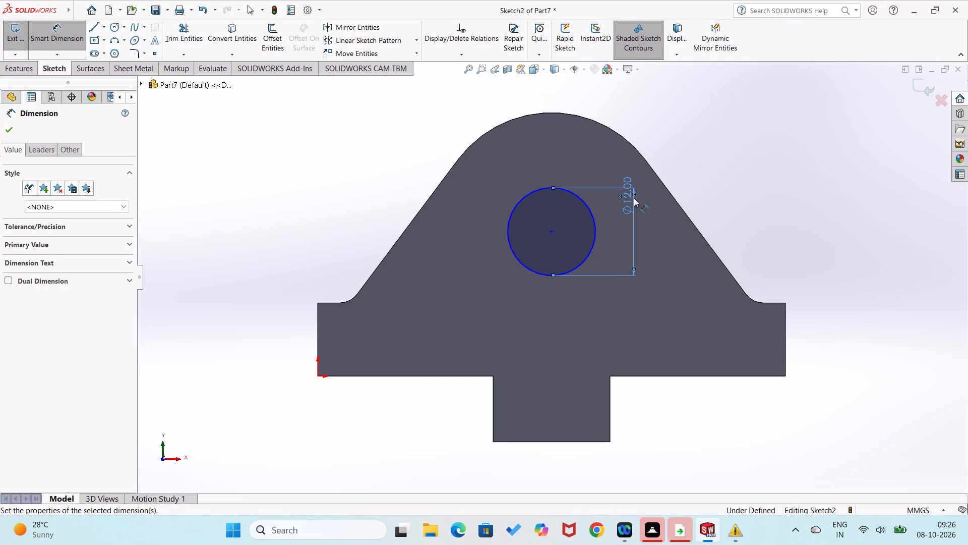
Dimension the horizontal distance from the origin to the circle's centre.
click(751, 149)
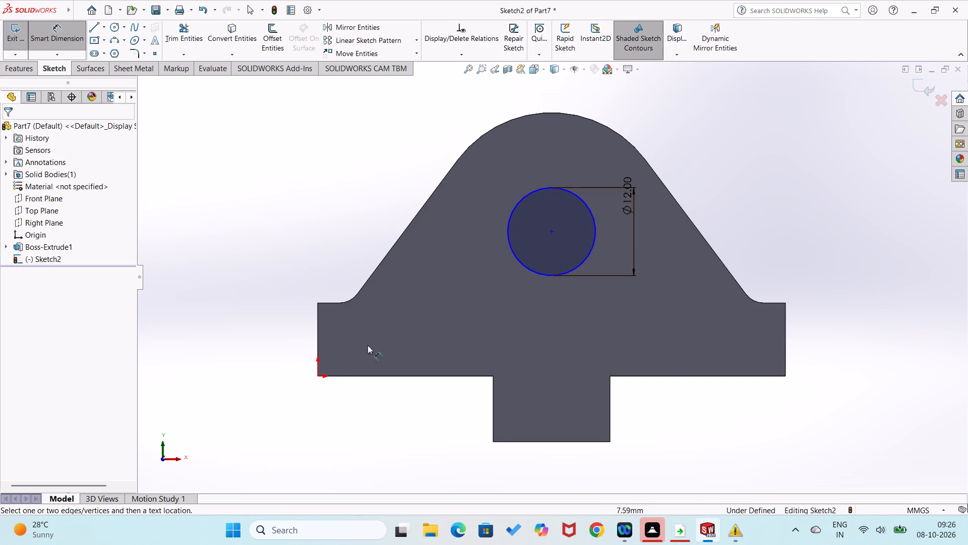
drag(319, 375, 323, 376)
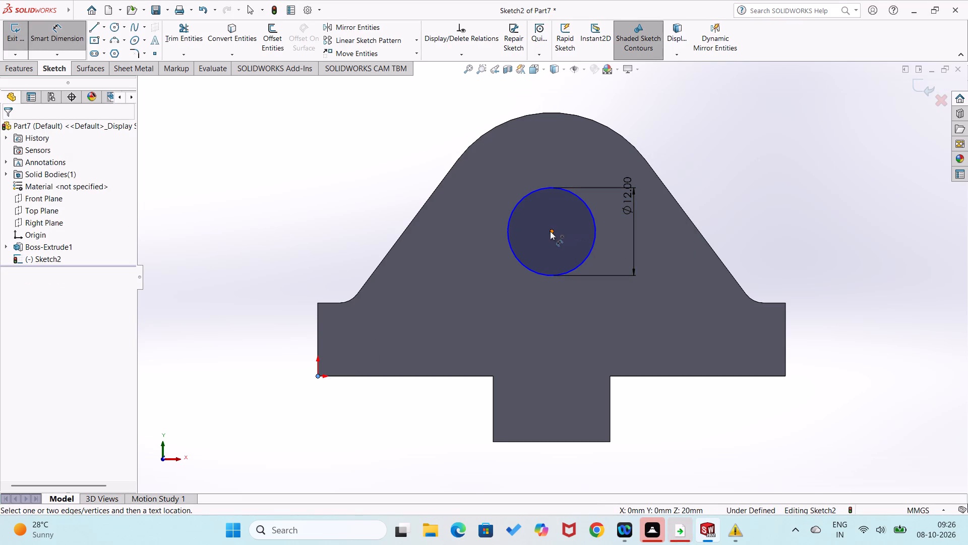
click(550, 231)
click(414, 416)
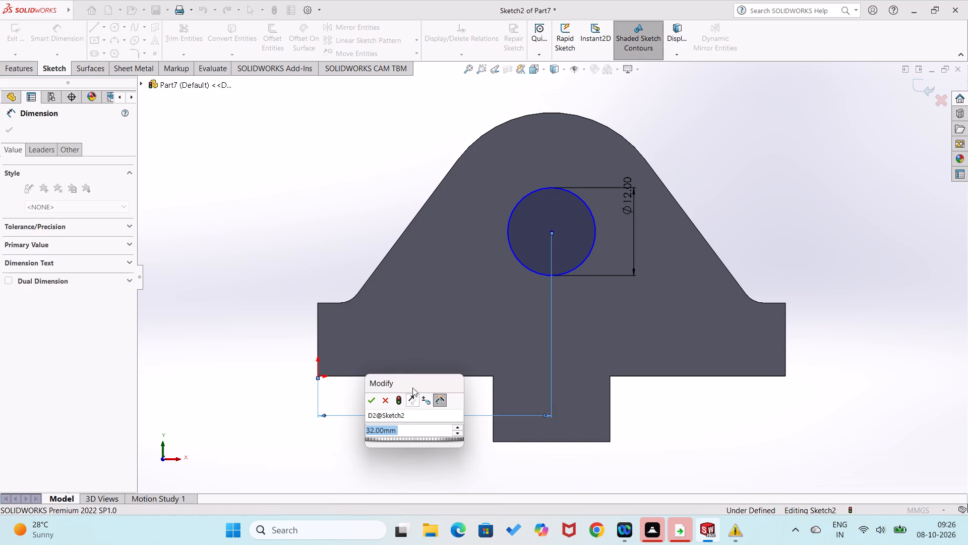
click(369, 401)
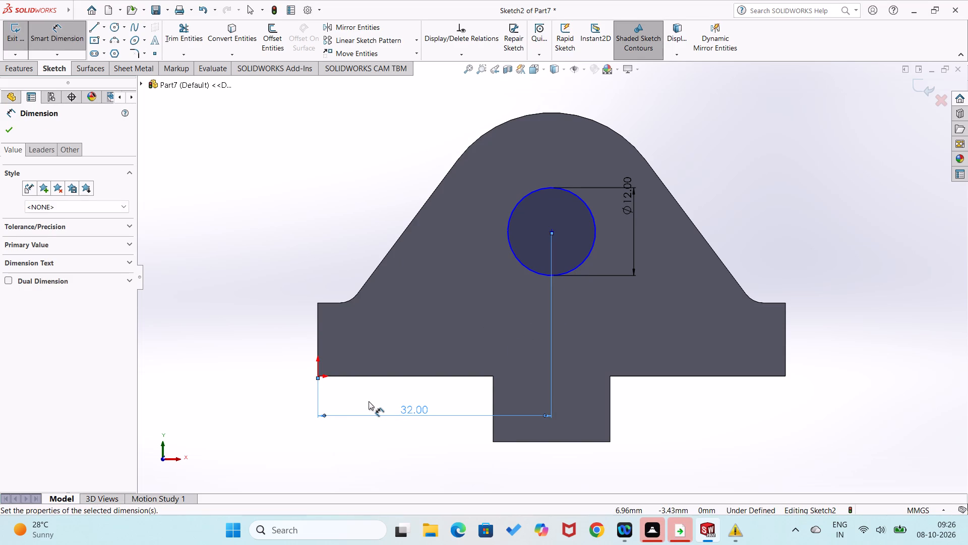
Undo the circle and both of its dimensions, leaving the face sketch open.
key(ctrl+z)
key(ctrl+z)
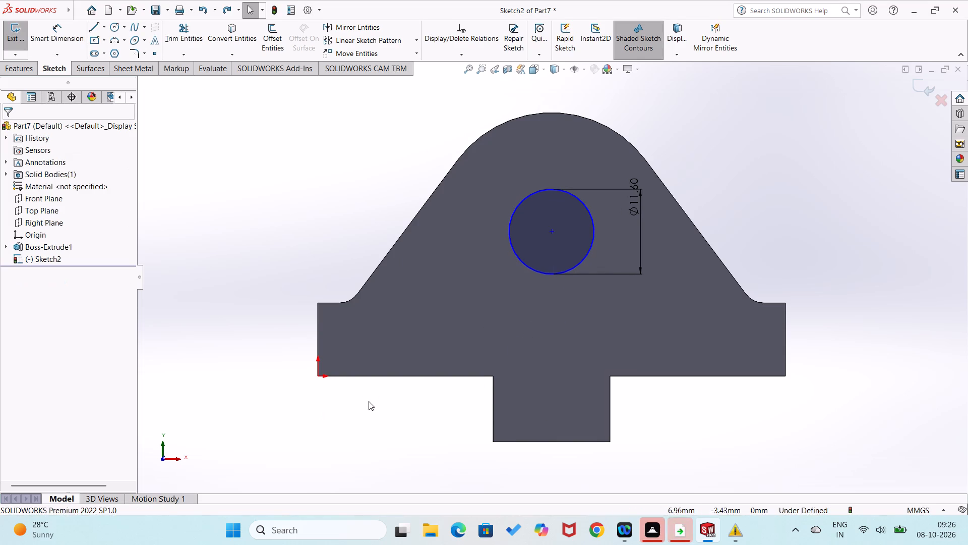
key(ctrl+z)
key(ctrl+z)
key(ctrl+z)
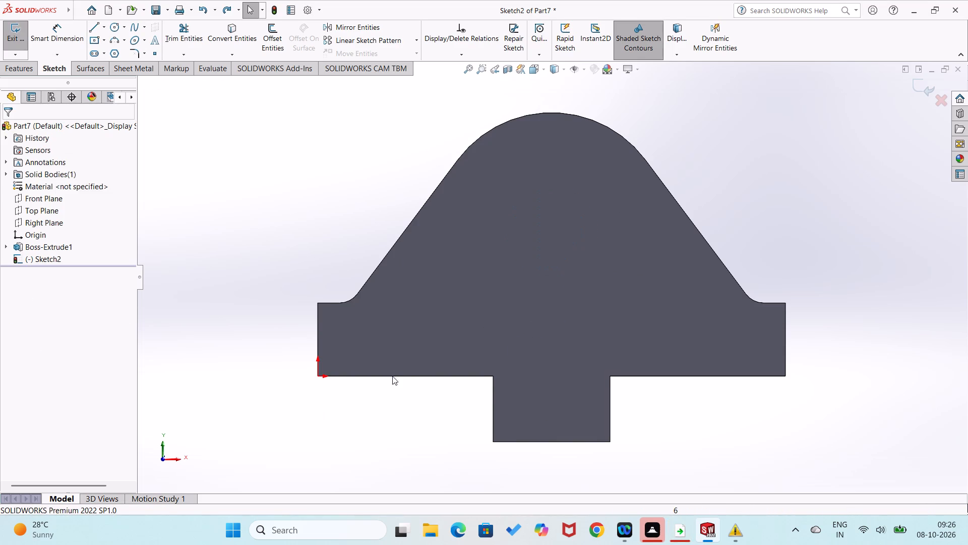
Sketch a circle centred on the dome arc's centre point and set its diameter to 12 mm.
right_drag(239, 357, 326, 383)
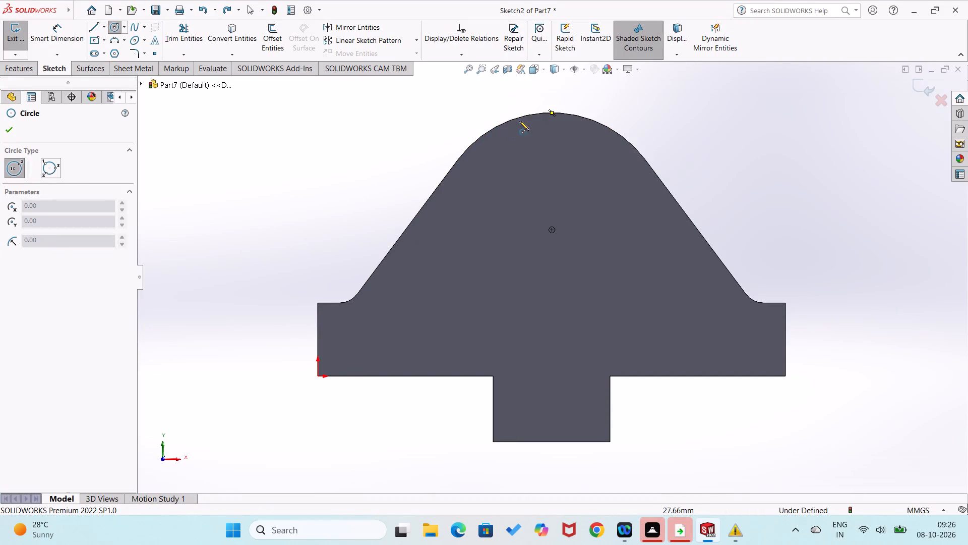
click(551, 231)
click(556, 263)
right_drag(579, 287, 624, 214)
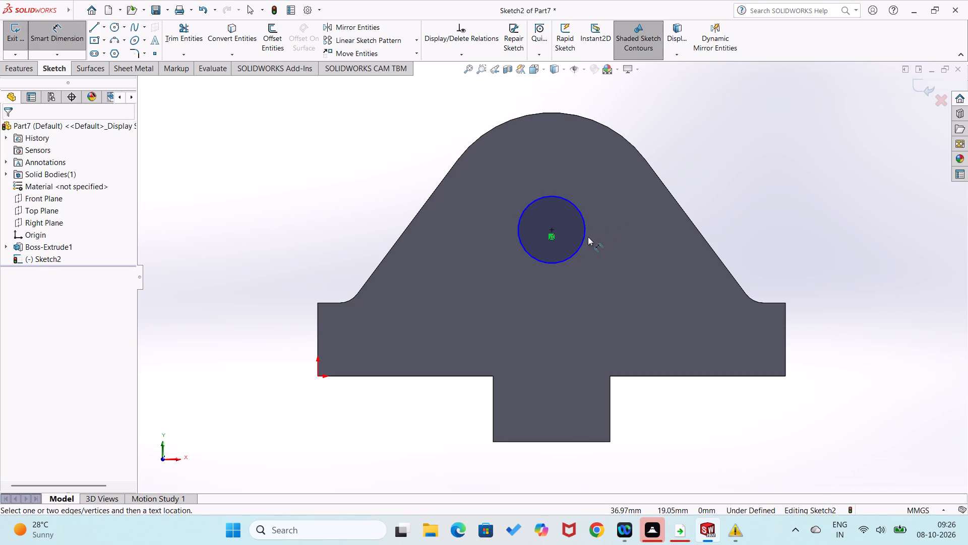
click(581, 240)
click(613, 234)
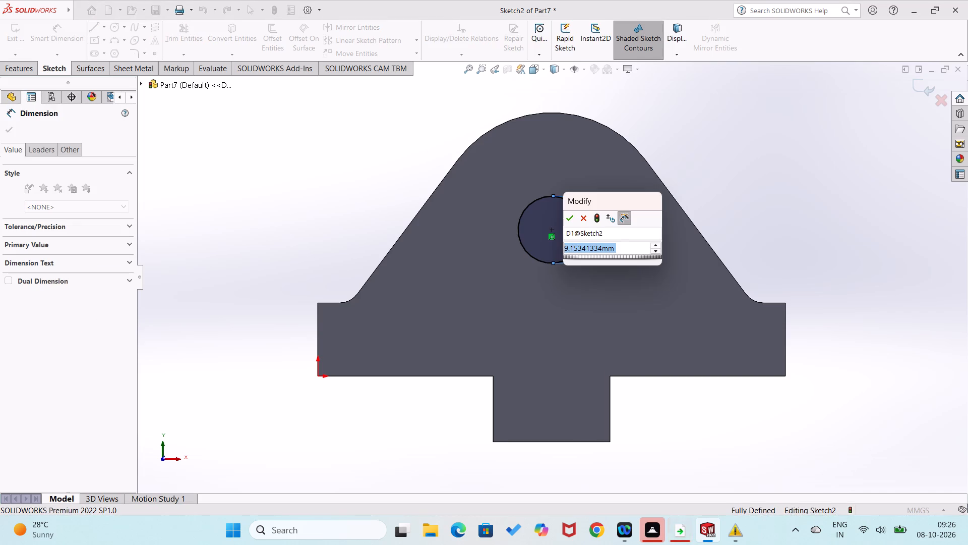
text(12)
key(Return)
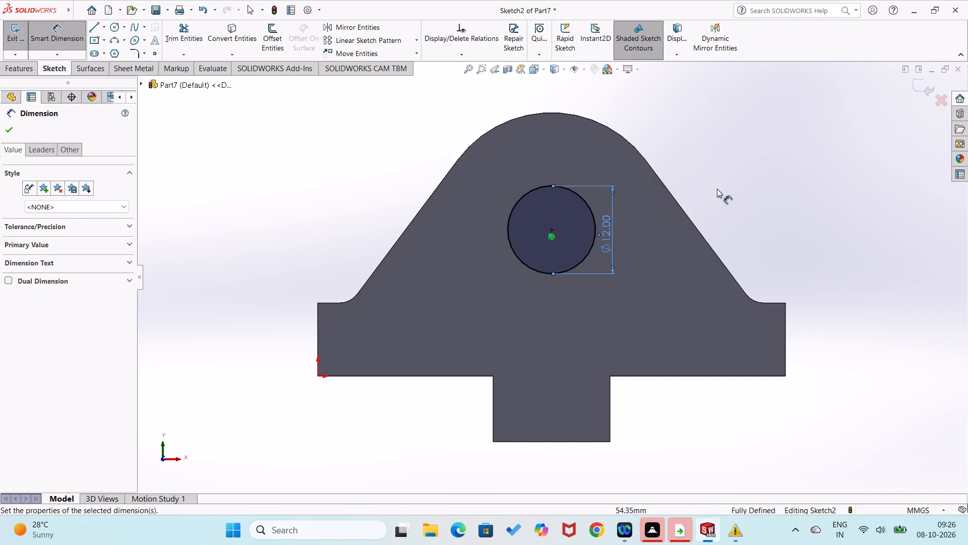
Begin an Extruded Cut through the body from the 12 mm circle sketch.
click(717, 189)
click(22, 67)
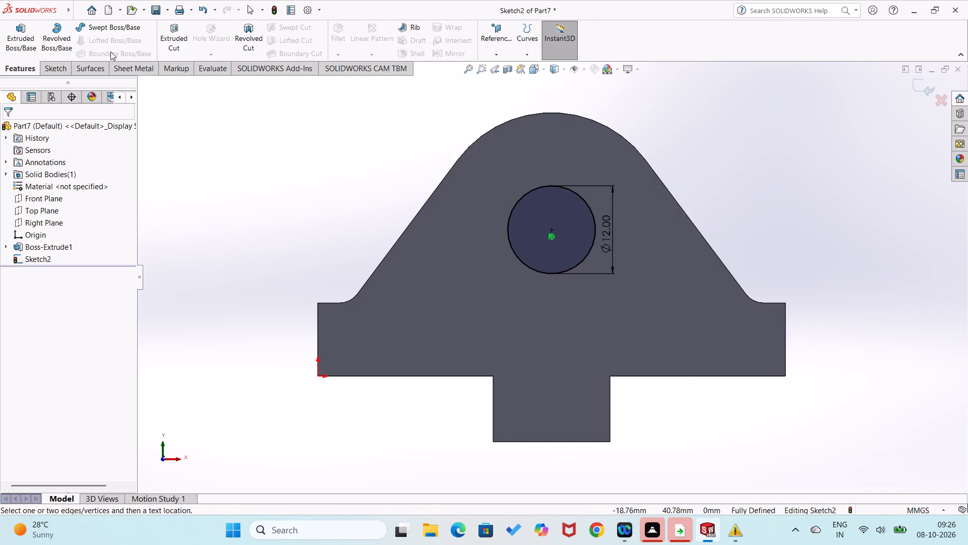
click(178, 39)
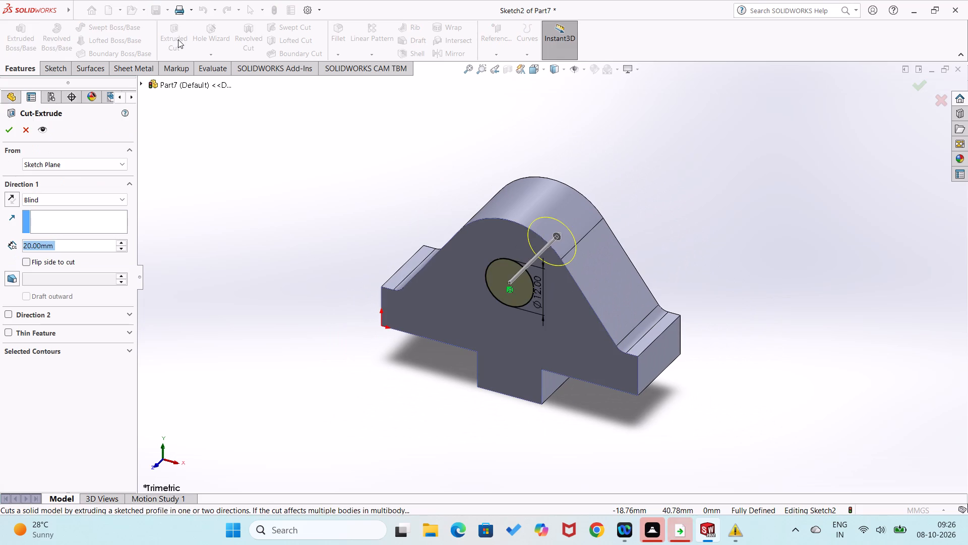
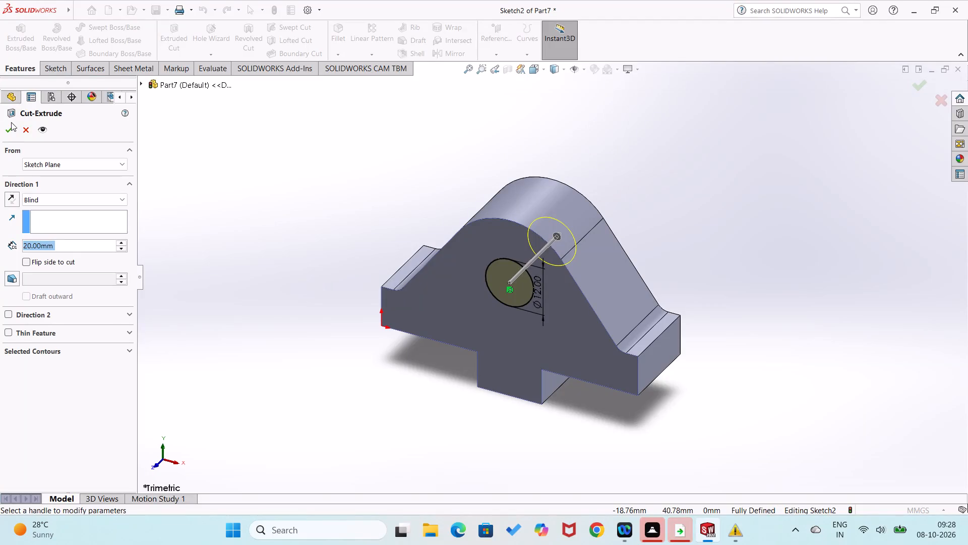
Complete the Extruded Cut of the 12 mm circle with a blind depth of 20 mm.
click(6, 132)
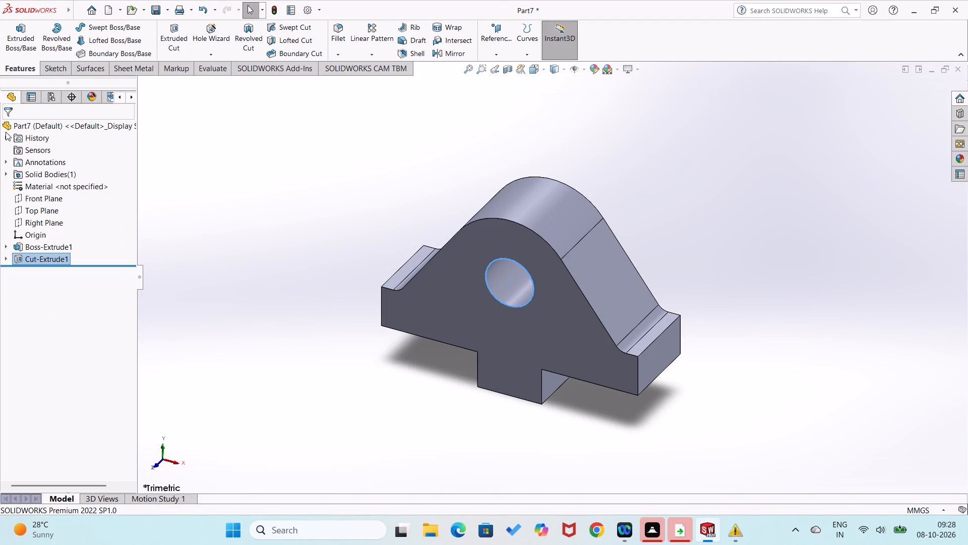
click(287, 271)
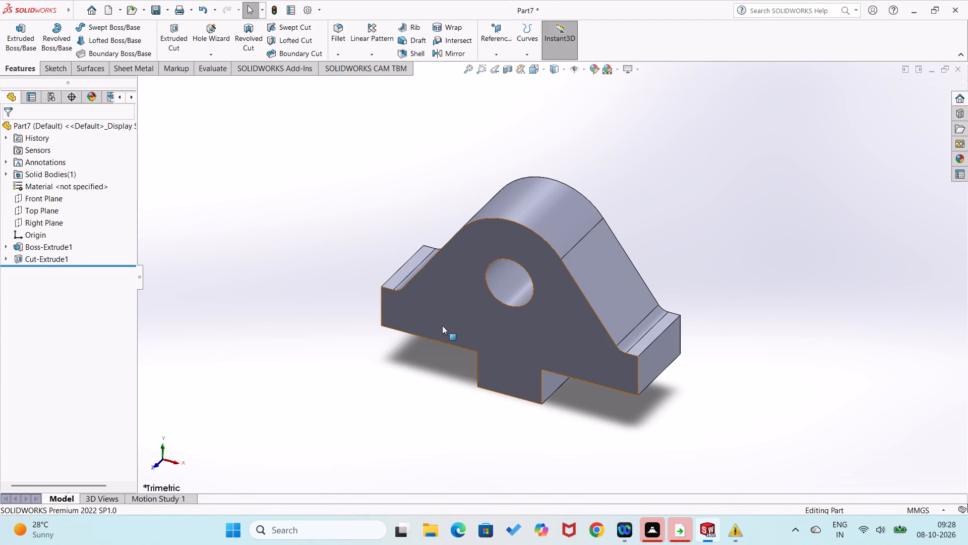
Examine the cut body from several angles, including the hole and both flanges.
middle_drag(443, 342, 458, 455)
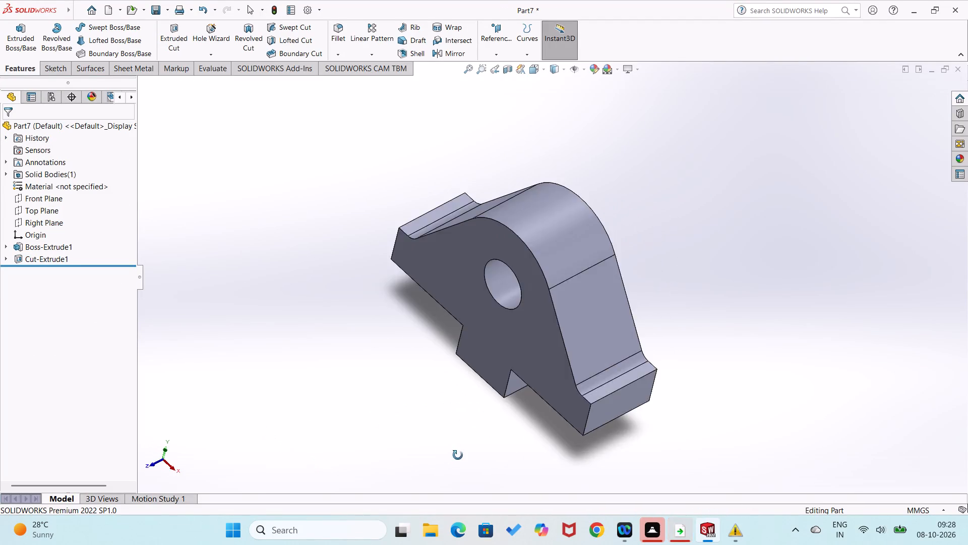
middle_drag(458, 455, 489, 433)
middle_drag(468, 421, 498, 387)
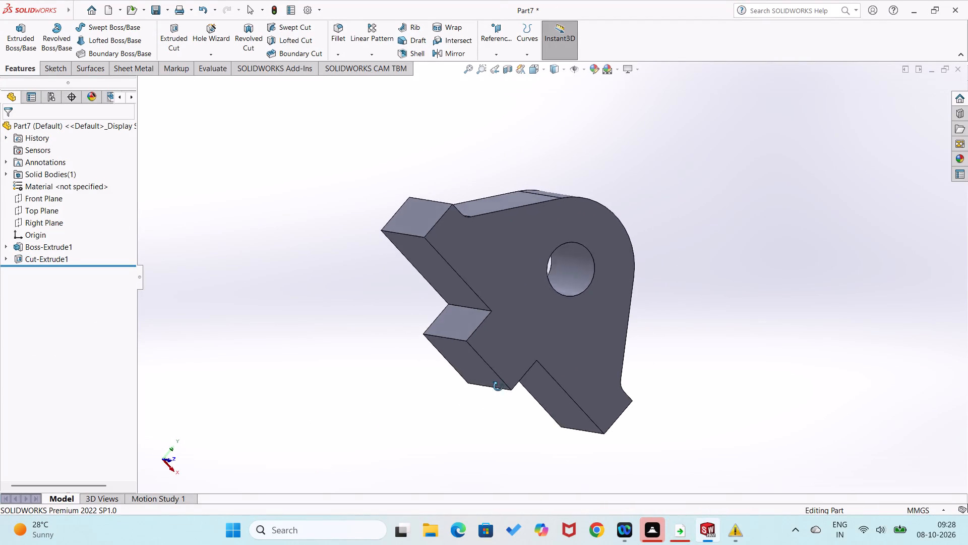
middle_drag(498, 387, 436, 444)
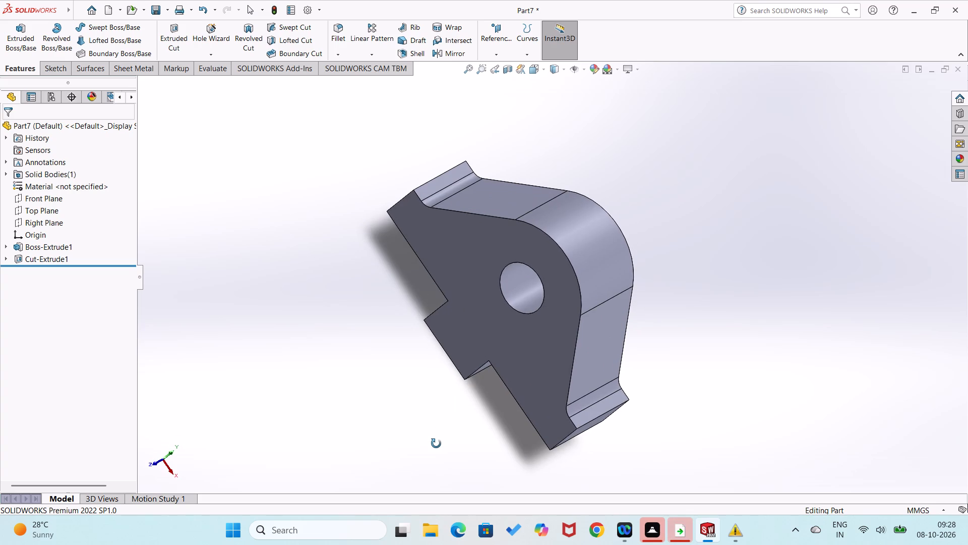
middle_drag(436, 444, 437, 444)
middle_drag(432, 450, 391, 434)
middle_drag(386, 425, 373, 449)
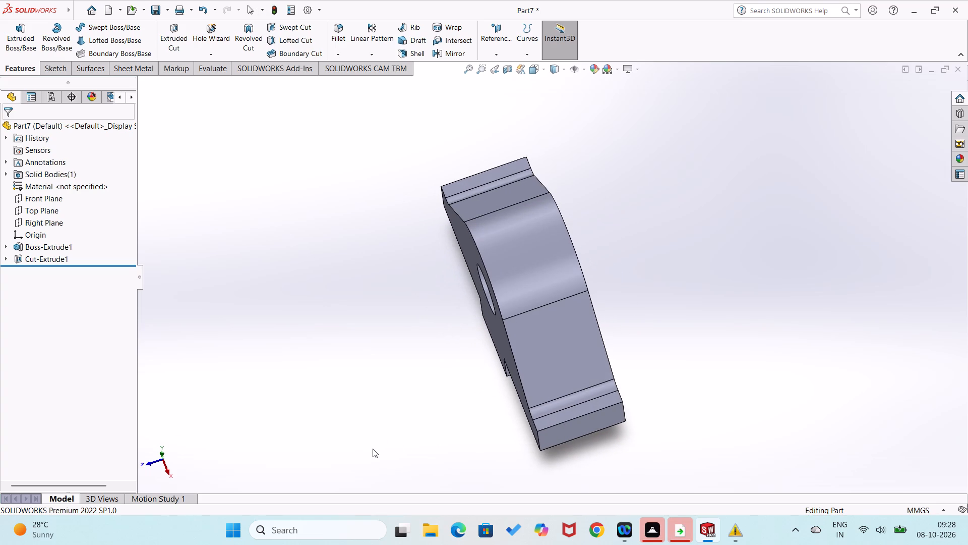
middle_drag(372, 449, 380, 426)
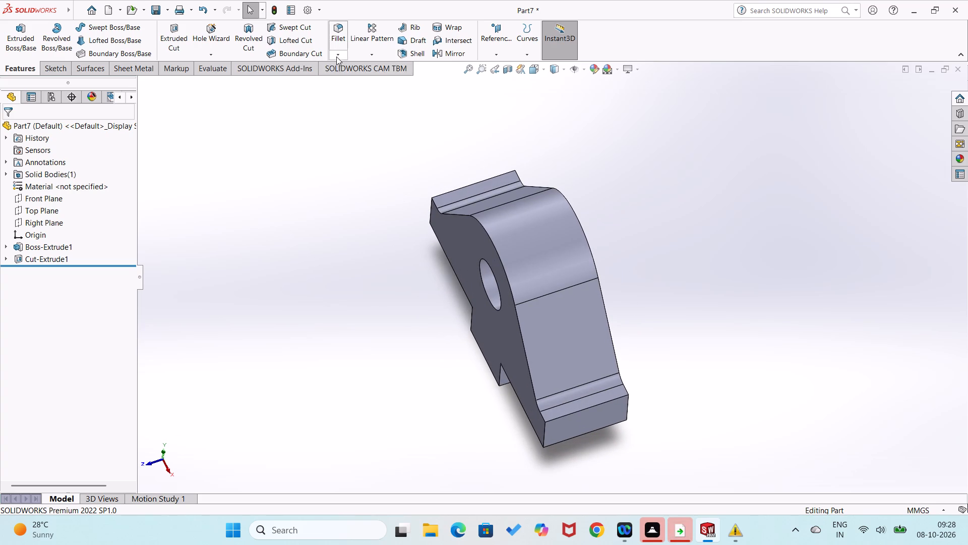
Fillet the top outer edge of the right-hand flange with a symmetric 0.8 mm radius.
click(336, 57)
click(336, 70)
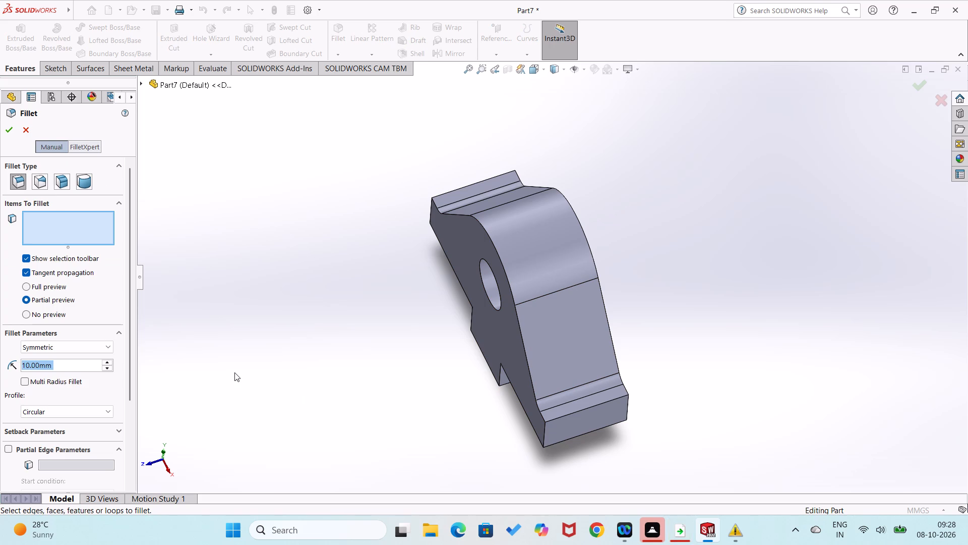
key(2)
key(Return)
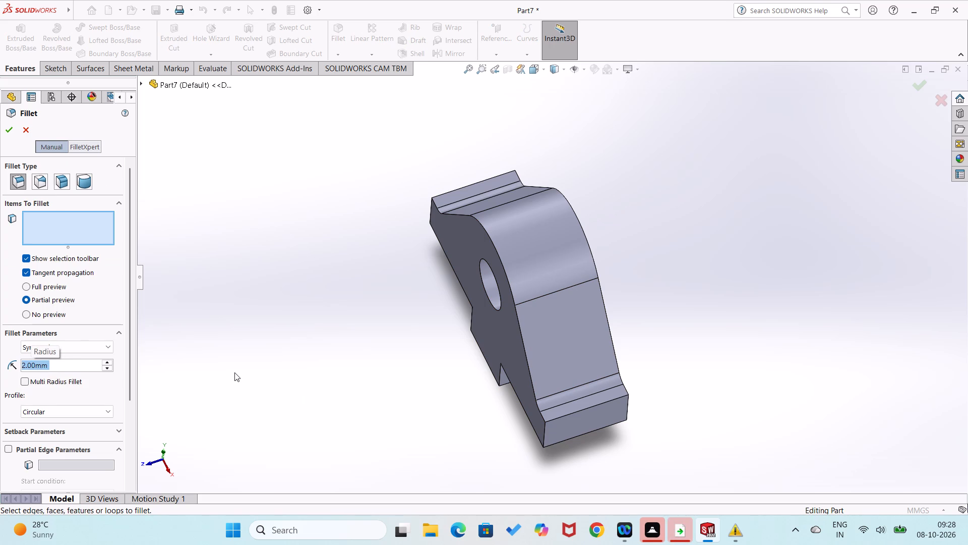
key(1)
key(Return)
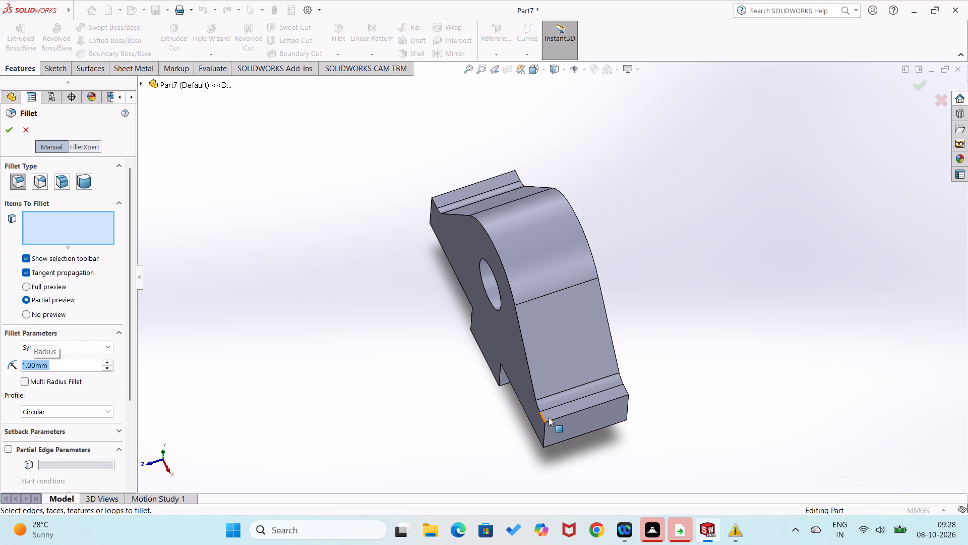
click(555, 418)
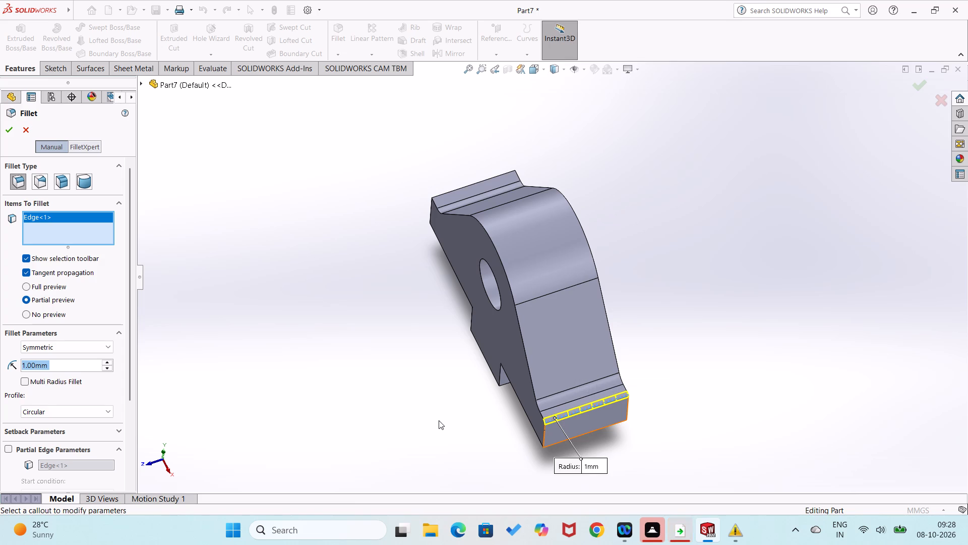
text(.8)
key(Return)
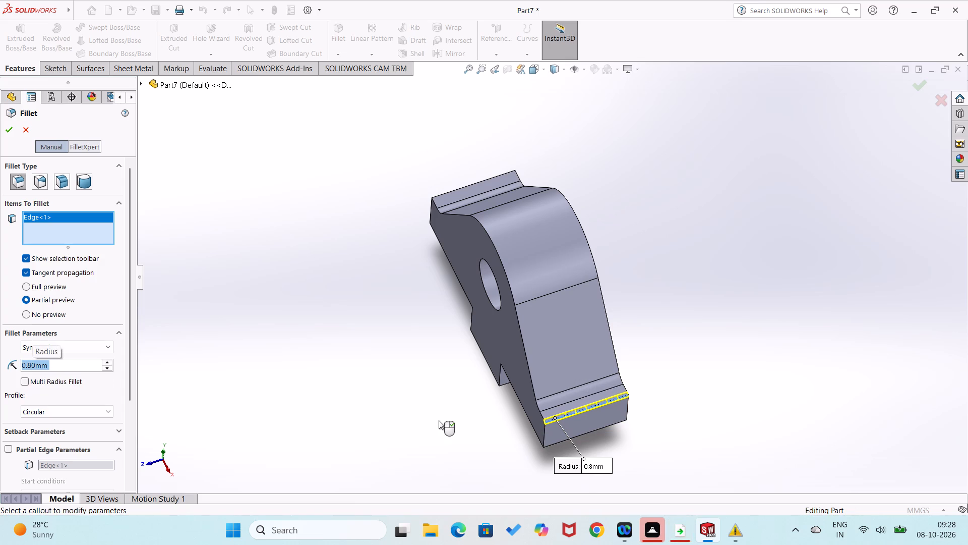
click(4, 128)
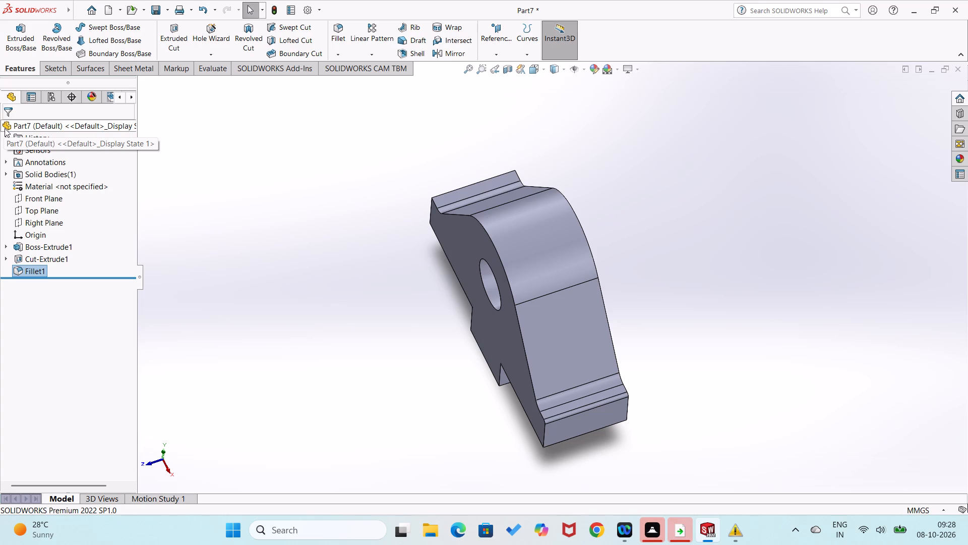
click(152, 280)
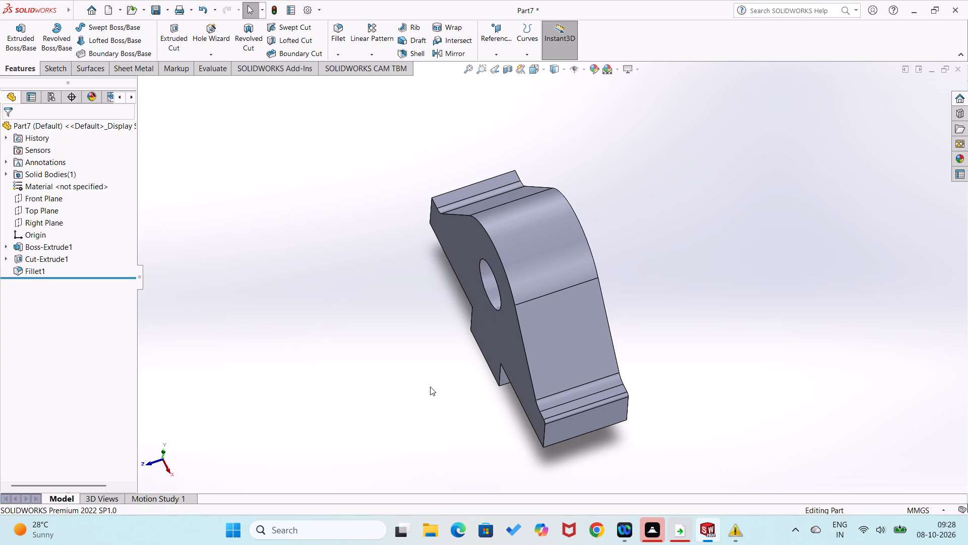
Fillet the front and back vertical edges of the right-hand flange's end face at 0.8 mm, with tangent propagation along the profile.
scroll(520, 385, up, 2)
scroll(531, 379, down, 3)
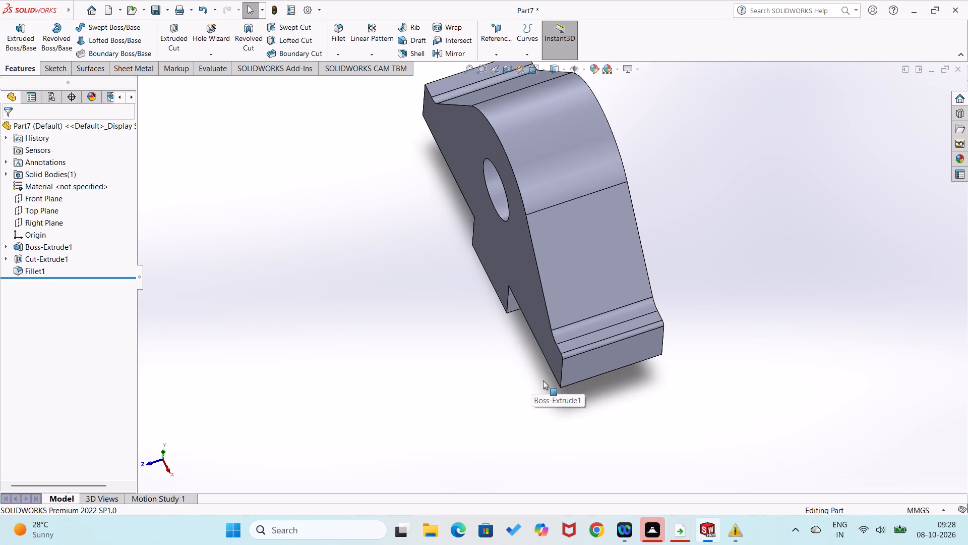
scroll(544, 382, down, 3)
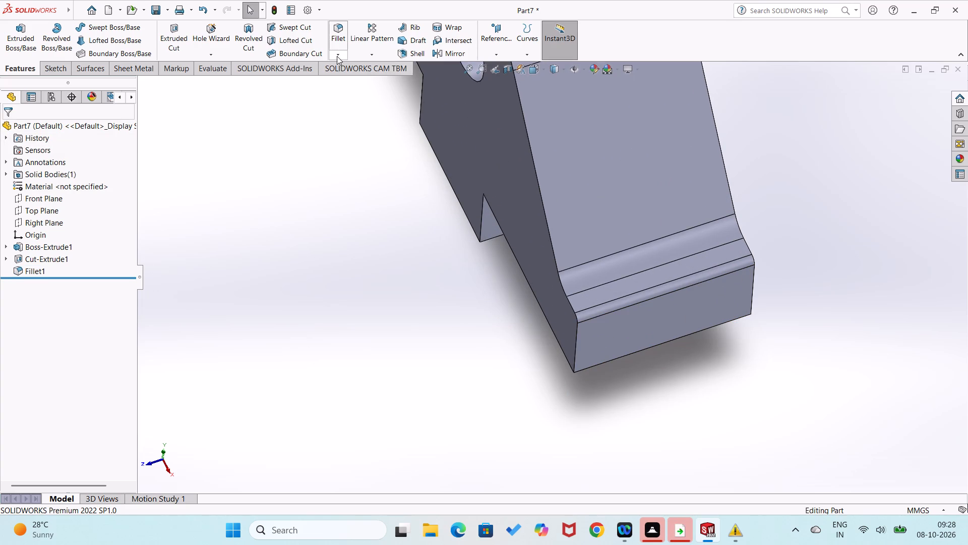
click(337, 56)
click(344, 69)
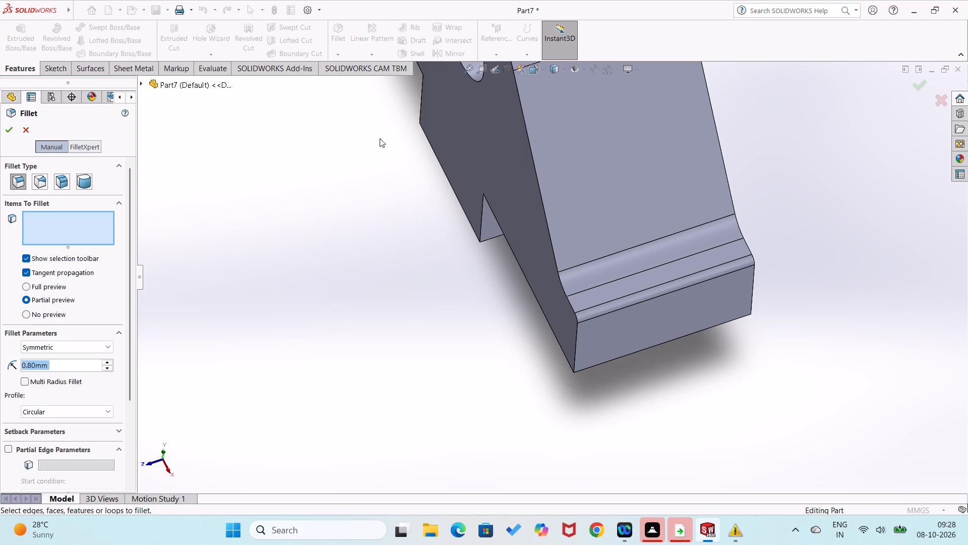
click(575, 356)
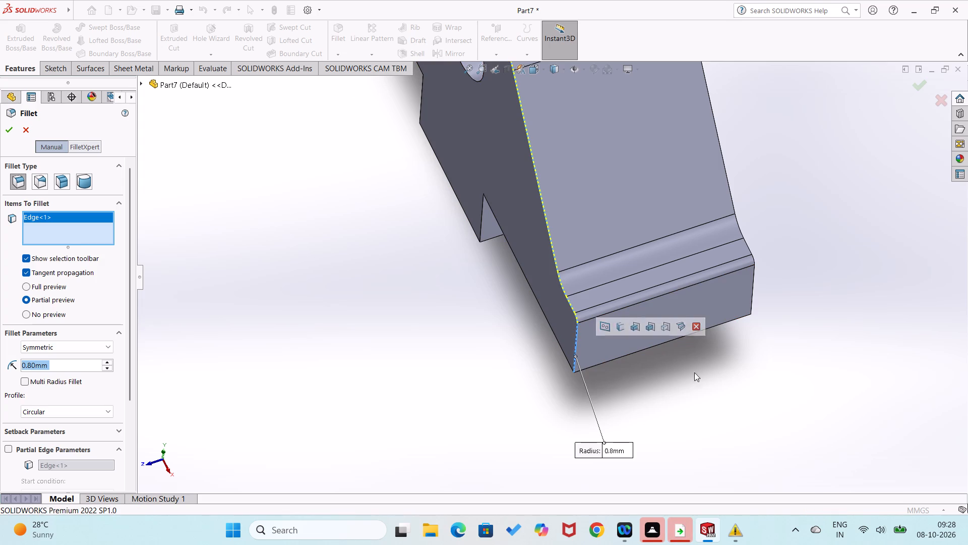
middle_drag(736, 397, 675, 435)
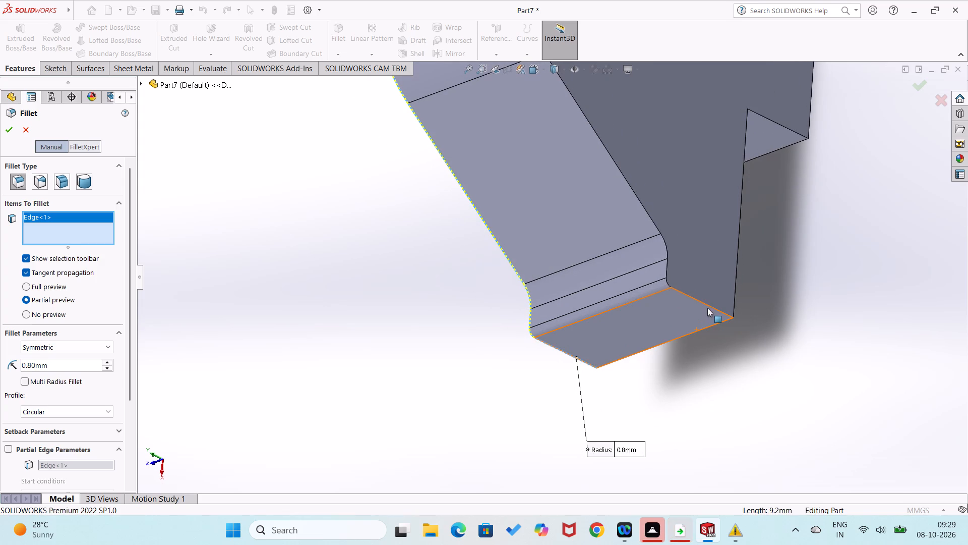
click(709, 304)
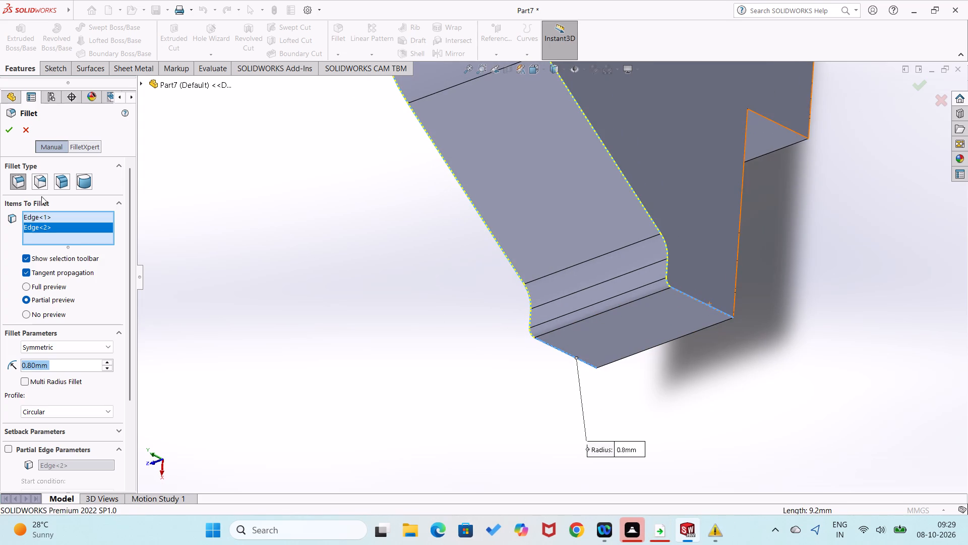
click(13, 127)
Fillet the left-hand flange's top outer edge and the front rim of the 12 mm hole with a 0.8 mm radius.
scroll(319, 256, up, 2)
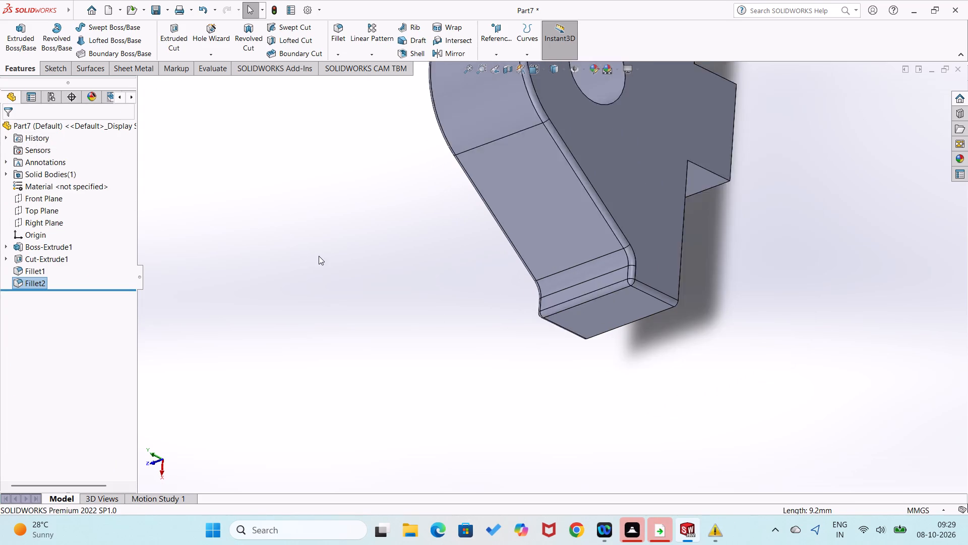
scroll(319, 256, up, 3)
middle_drag(338, 271, 457, 317)
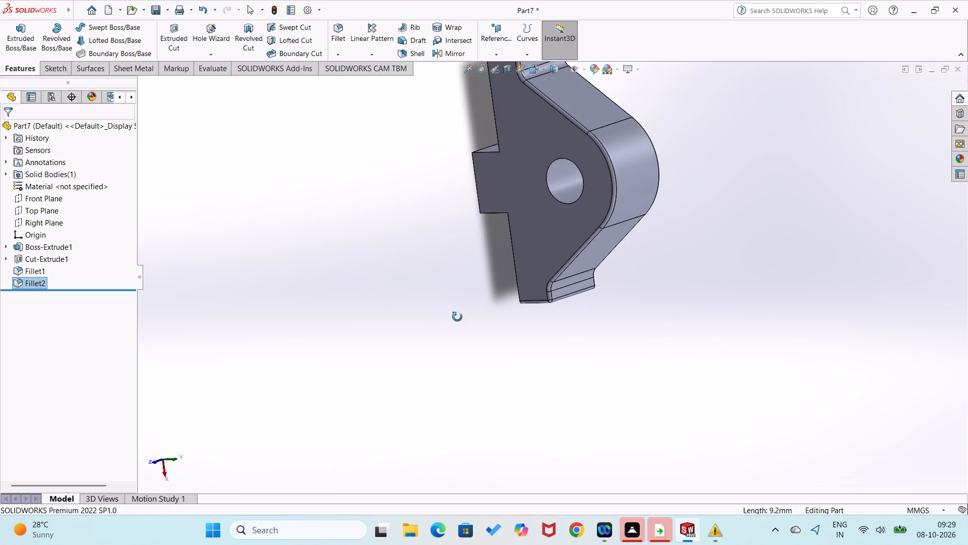
middle_drag(457, 317, 453, 335)
scroll(453, 336, up, 3)
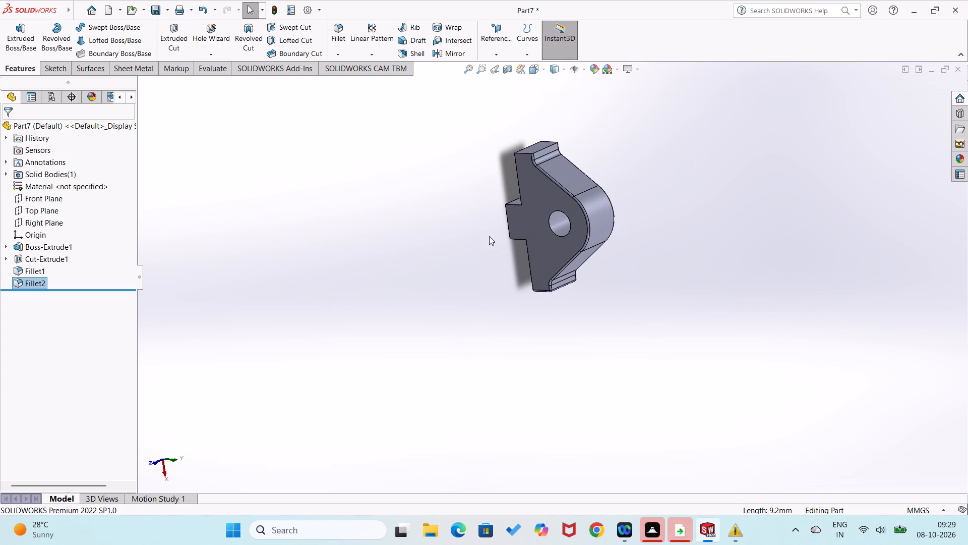
scroll(496, 252, up, 1)
scroll(493, 210, down, 2)
middle_drag(524, 190, 531, 228)
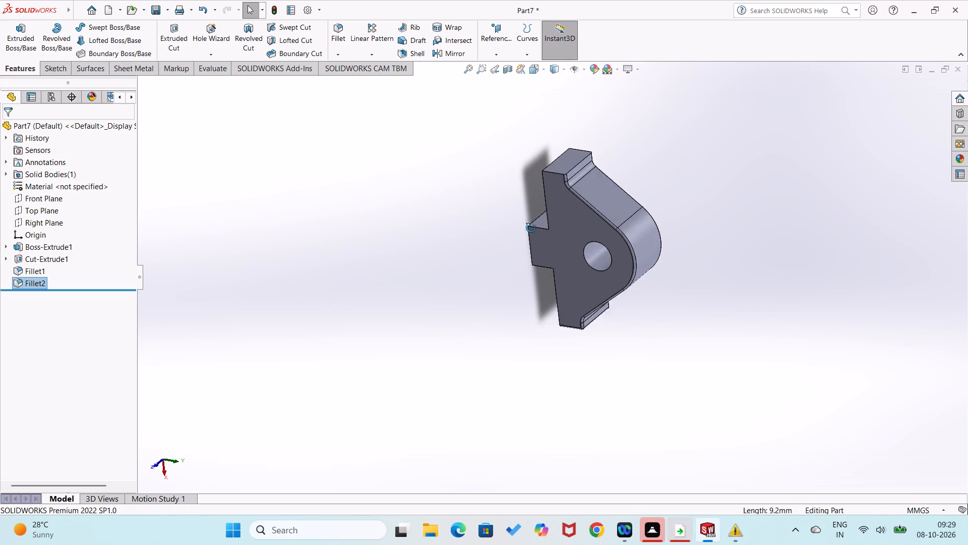
middle_drag(531, 228, 528, 261)
scroll(529, 260, down, 1)
click(341, 55)
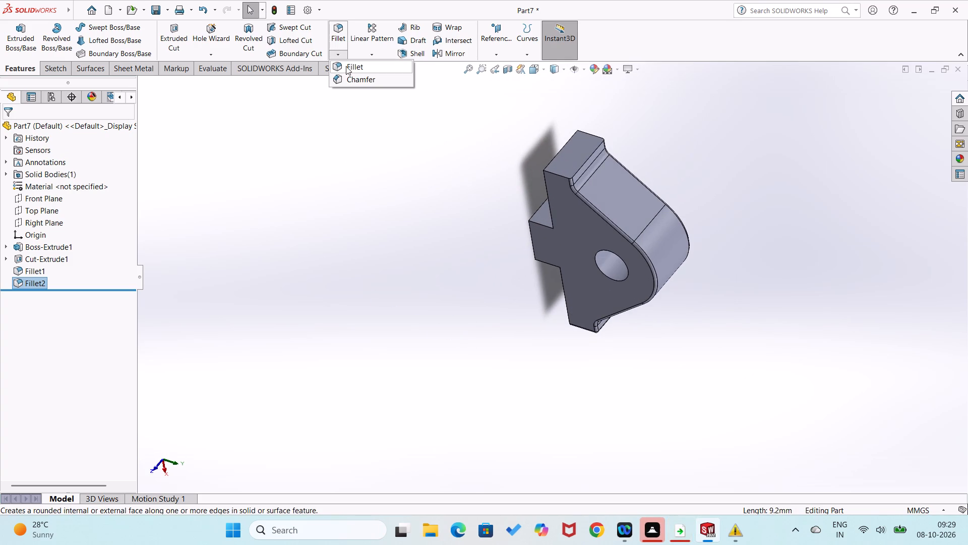
click(346, 67)
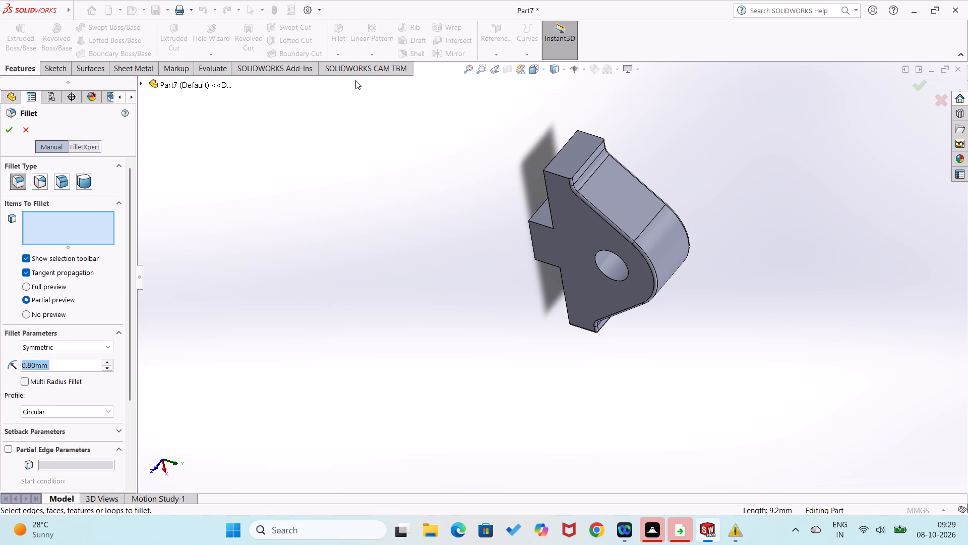
scroll(583, 162, up, 2)
scroll(591, 162, down, 6)
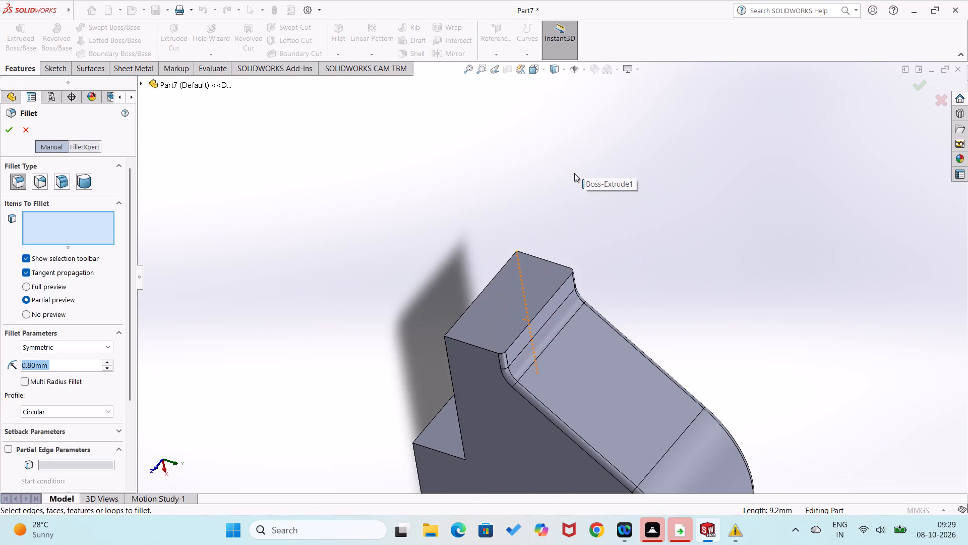
click(548, 299)
scroll(593, 332, up, 3)
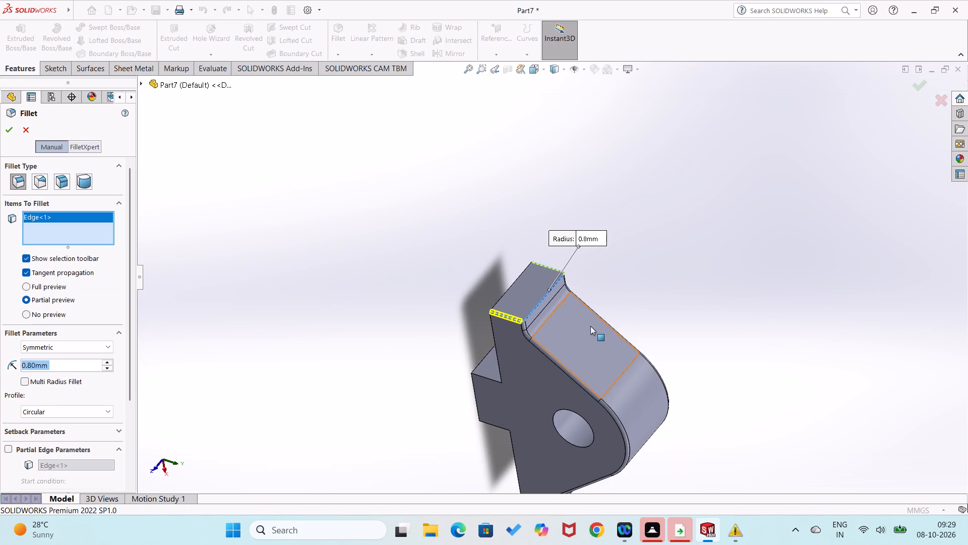
scroll(590, 327, up, 2)
click(580, 391)
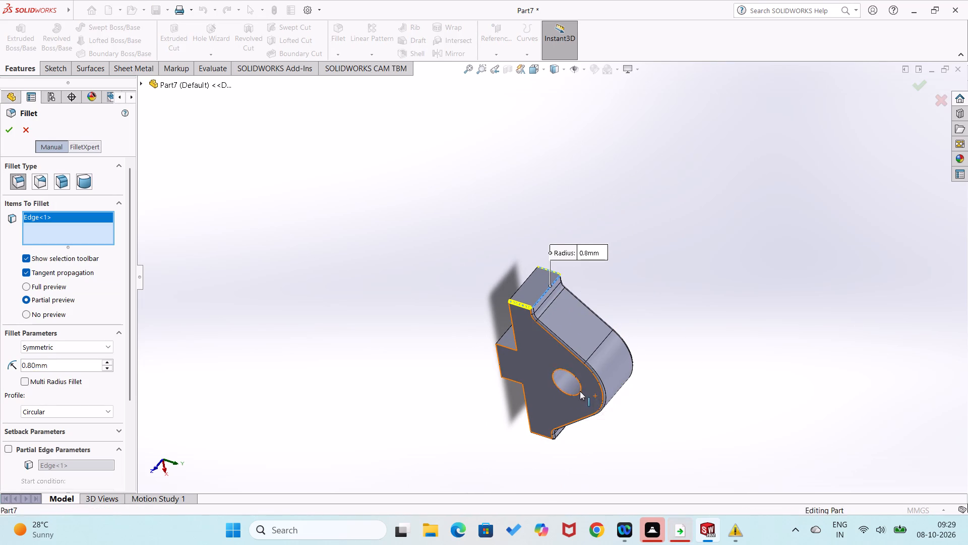
click(11, 128)
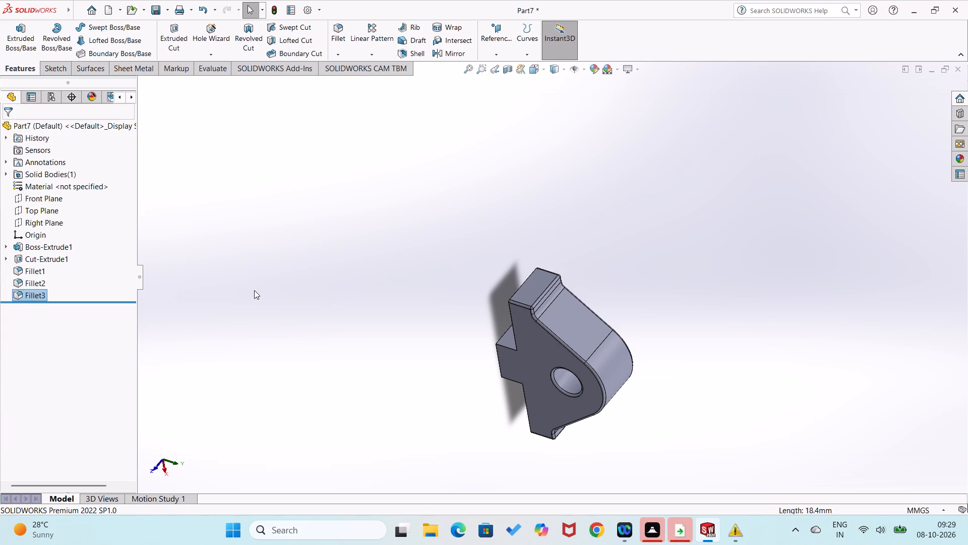
Open a new sketch on the part's front face and start a Corner Rectangle.
middle_drag(258, 290, 194, 170)
middle_drag(431, 387, 416, 330)
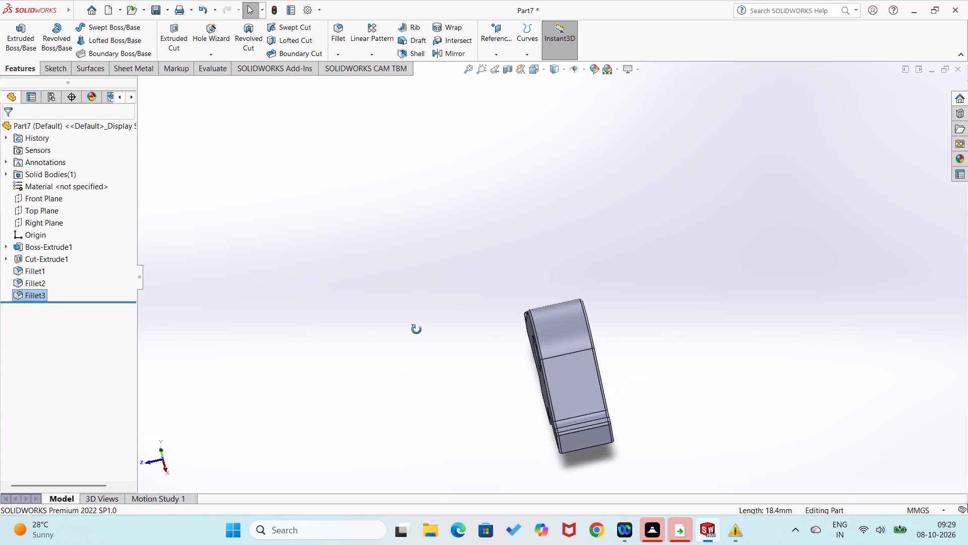
middle_drag(416, 330, 502, 278)
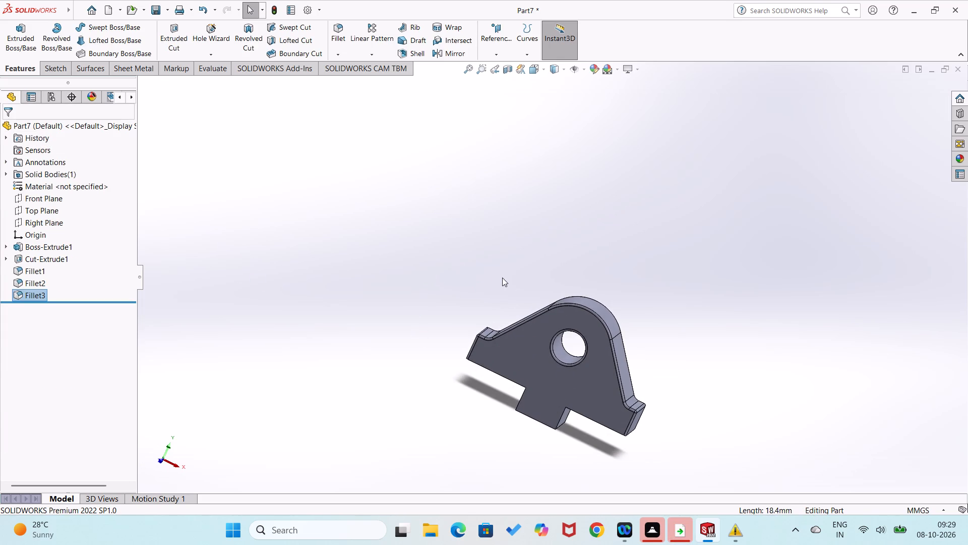
right_click(547, 408)
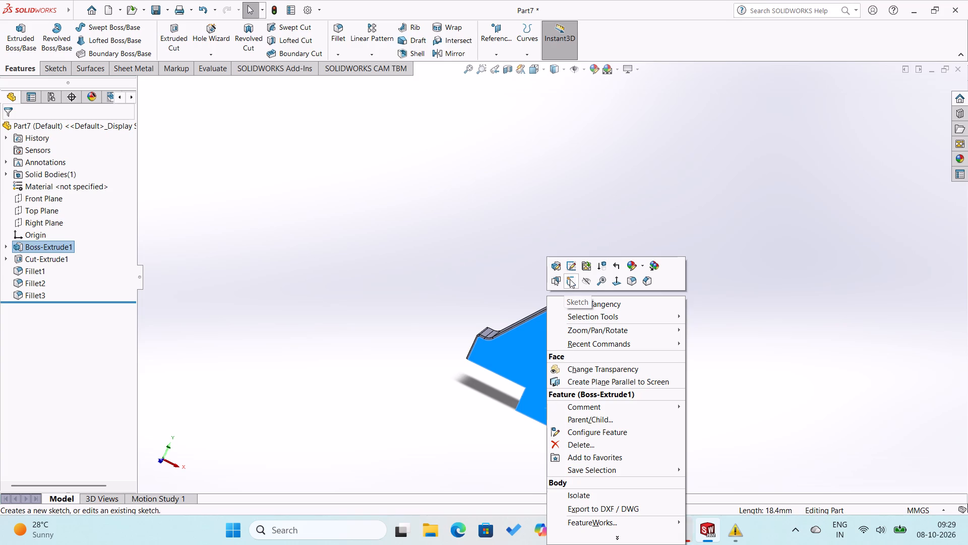
click(570, 279)
click(452, 430)
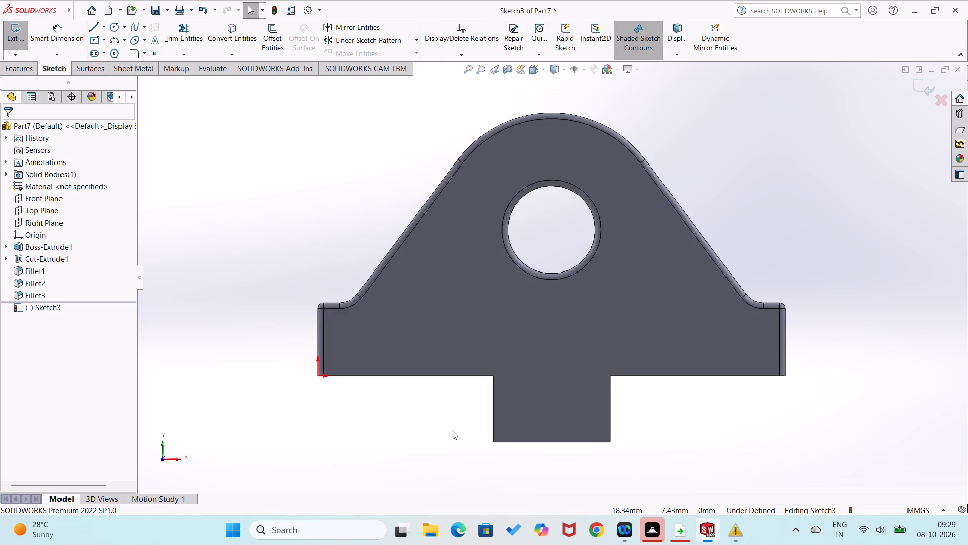
right_drag(404, 417, 456, 472)
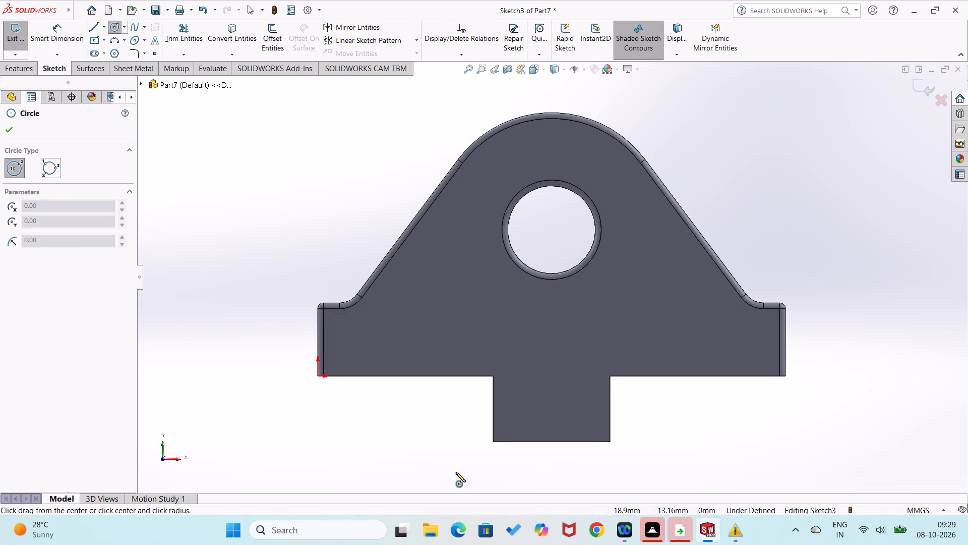
right_drag(822, 261, 803, 334)
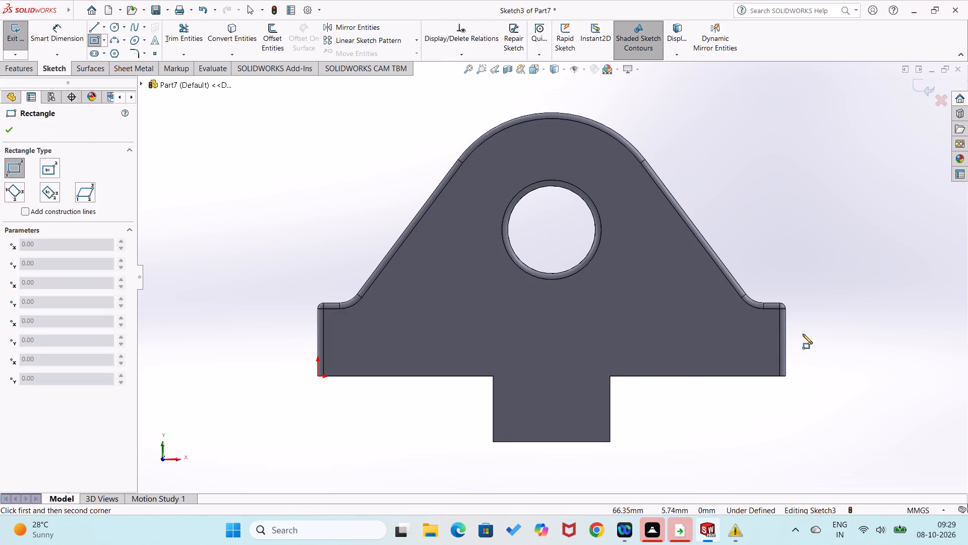
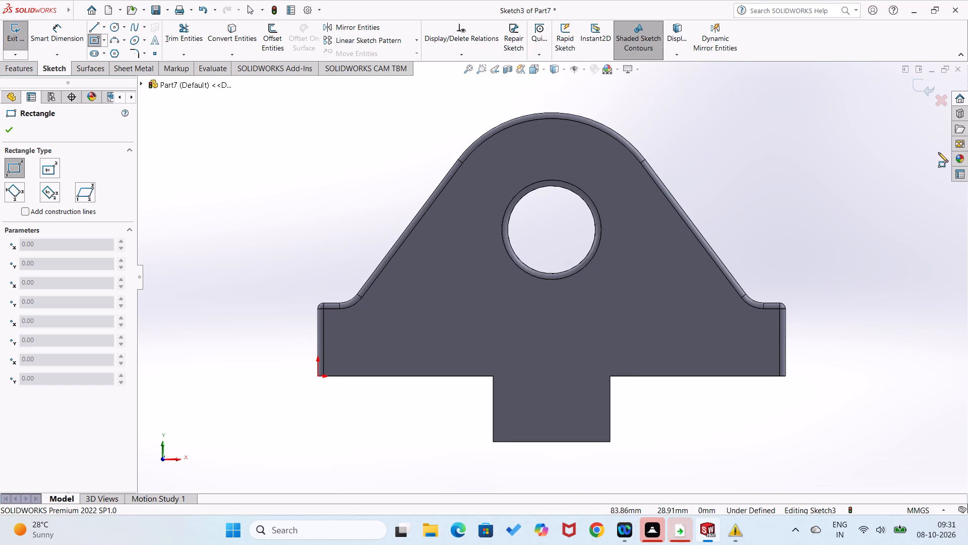
Close the current part document.
click(964, 67)
click(578, 289)
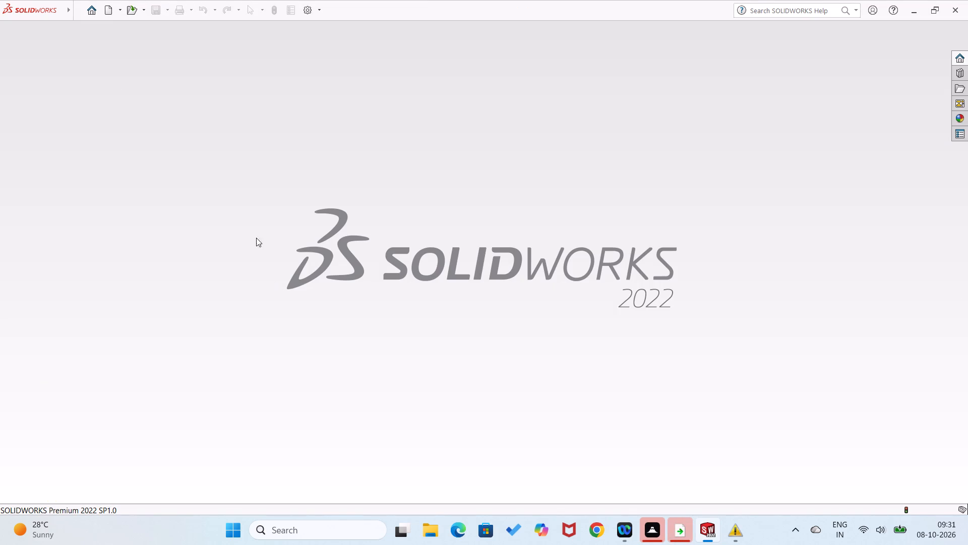
Create a new part document.
click(93, 8)
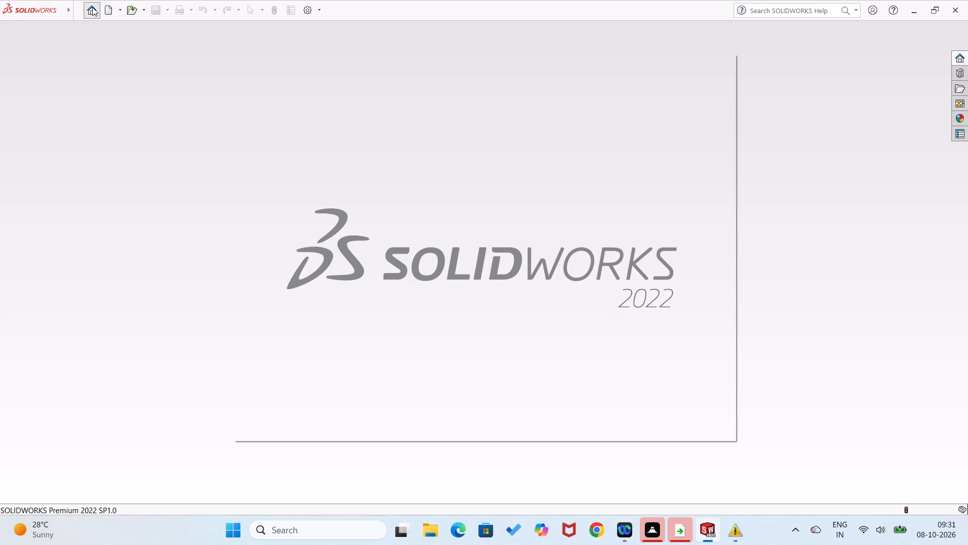
click(269, 148)
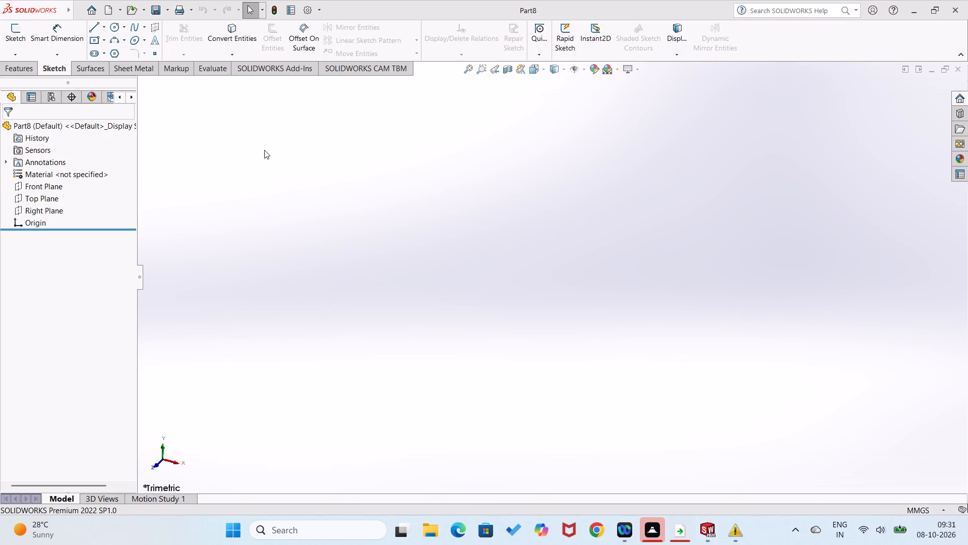
Open a sketch on the Front Plane and draw a corner rectangle from the origin, about 17 mm wide and 21 mm high.
right_click(49, 188)
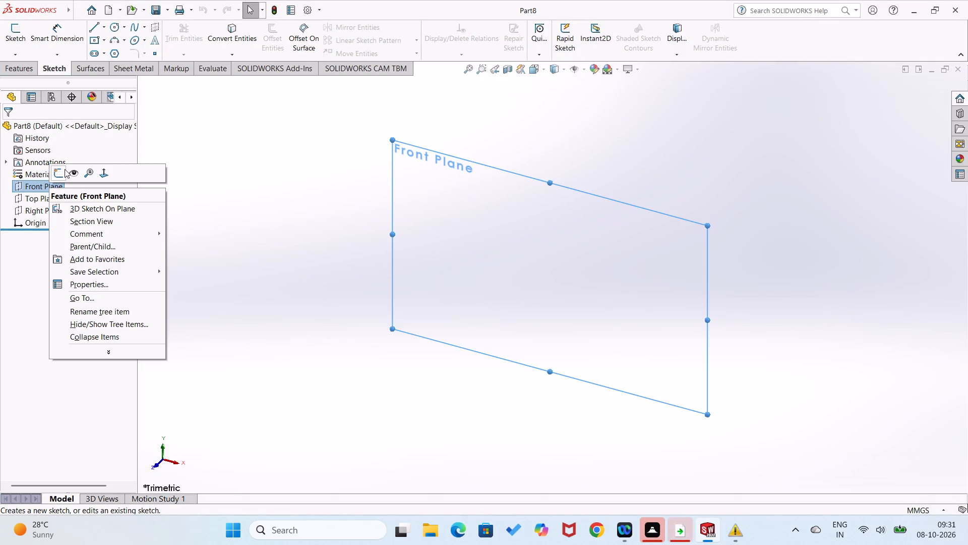
click(56, 173)
right_drag(461, 322, 463, 324)
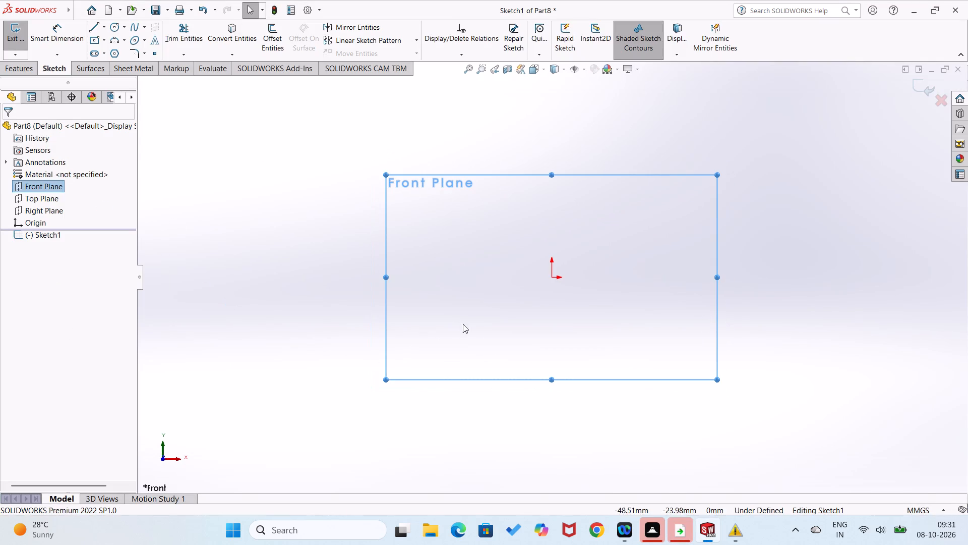
right_drag(463, 324, 424, 363)
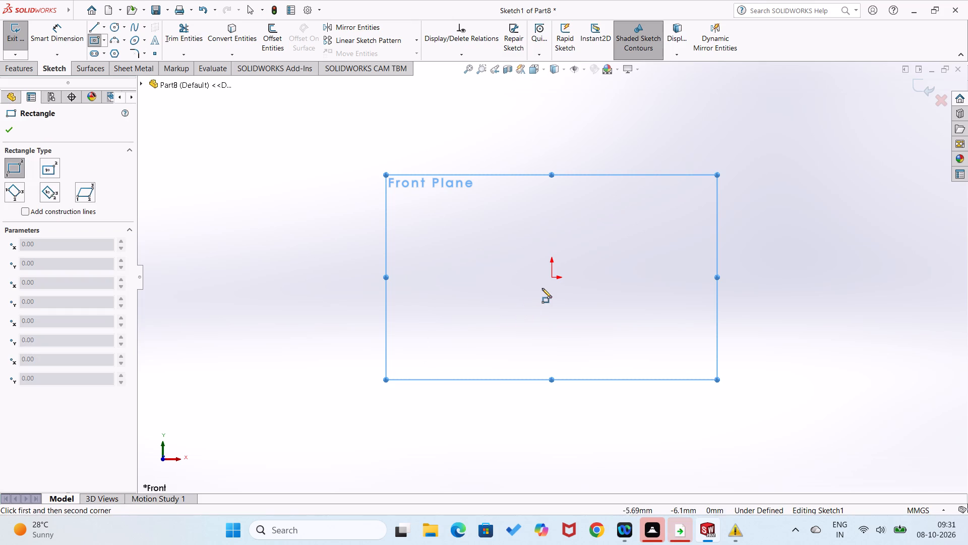
click(553, 279)
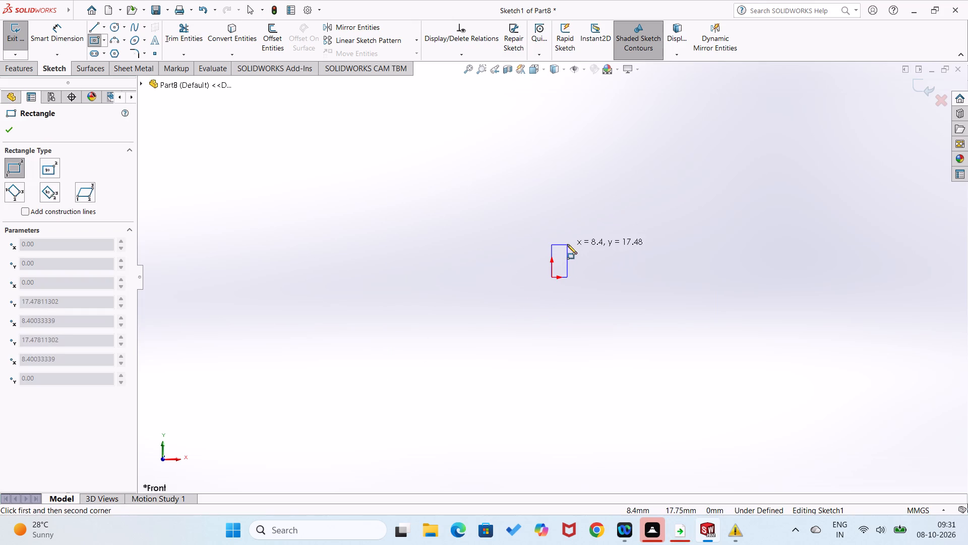
click(583, 239)
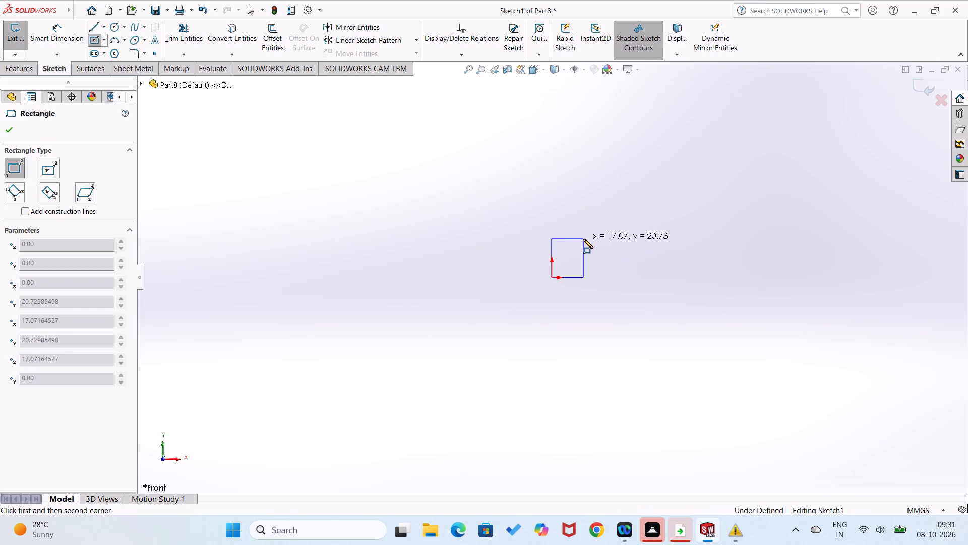
Dimension the rectangle 7 mm wide along its bottom edge and 12 mm high along its left edge.
right_drag(517, 385, 522, 308)
click(576, 278)
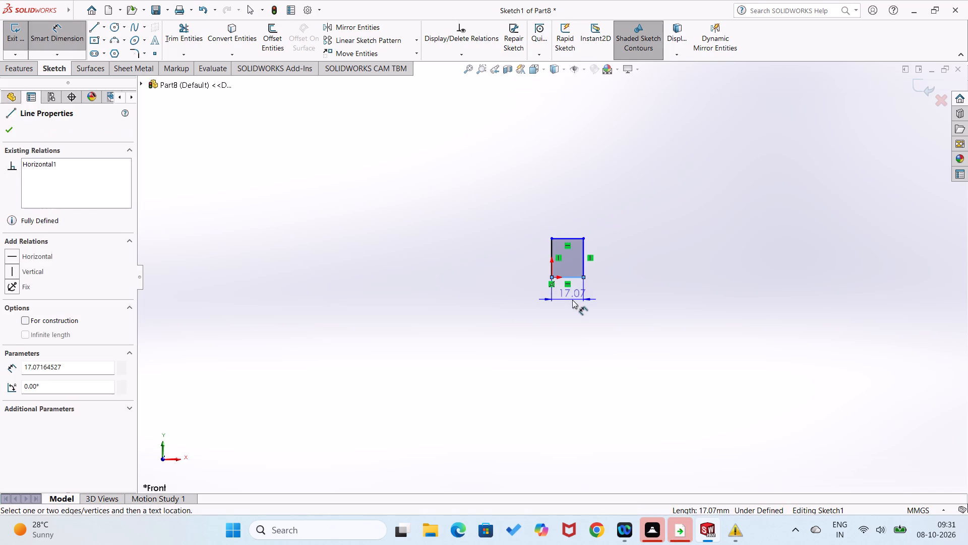
click(572, 300)
key(7)
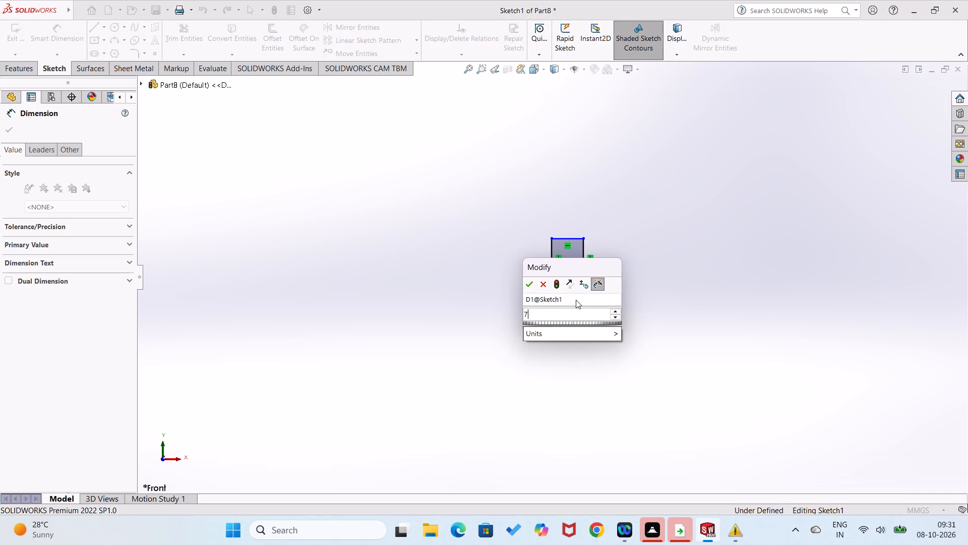
key(Return)
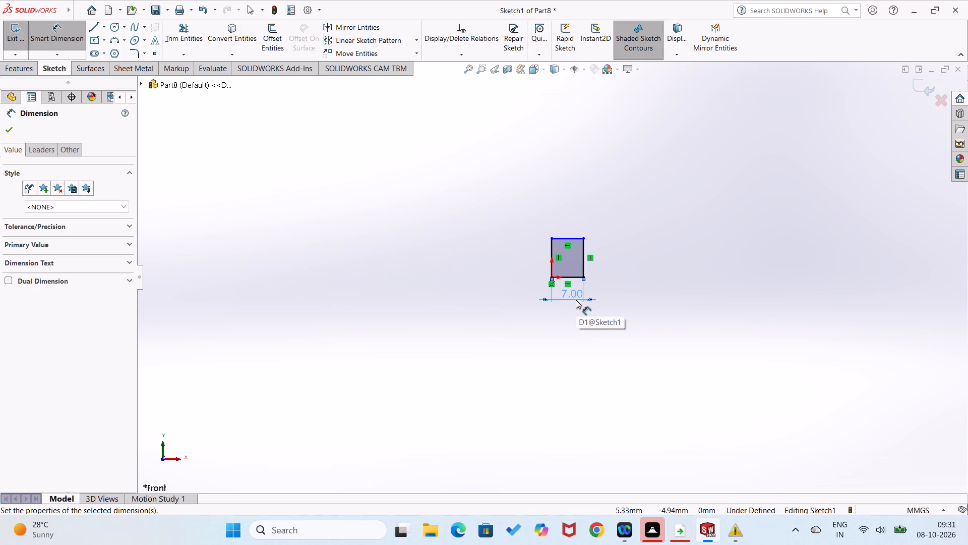
click(570, 347)
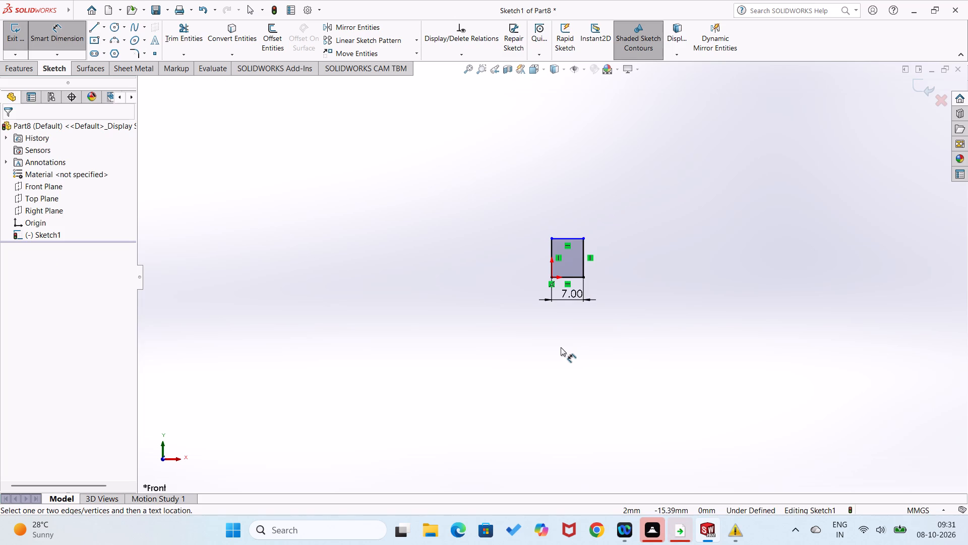
click(552, 244)
click(535, 248)
text(12)
key(Return)
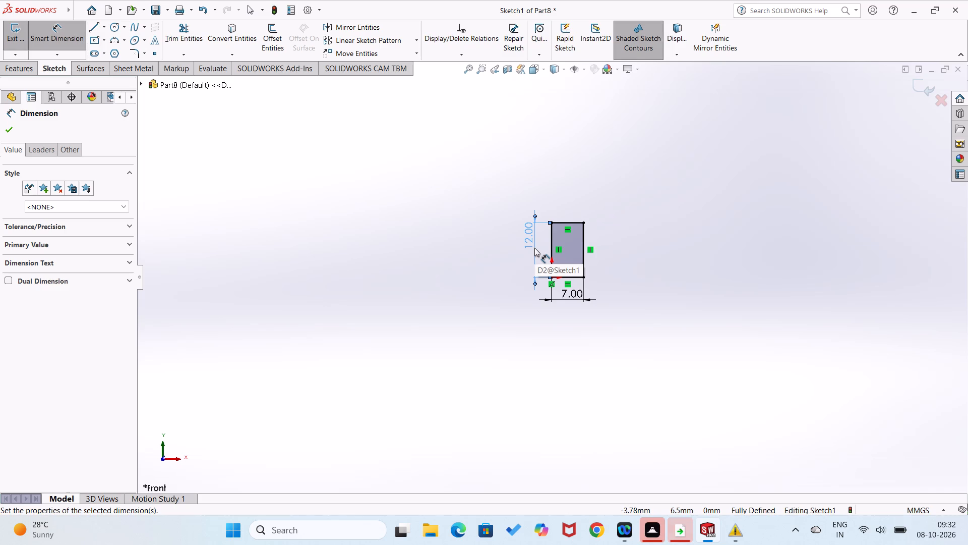
click(530, 392)
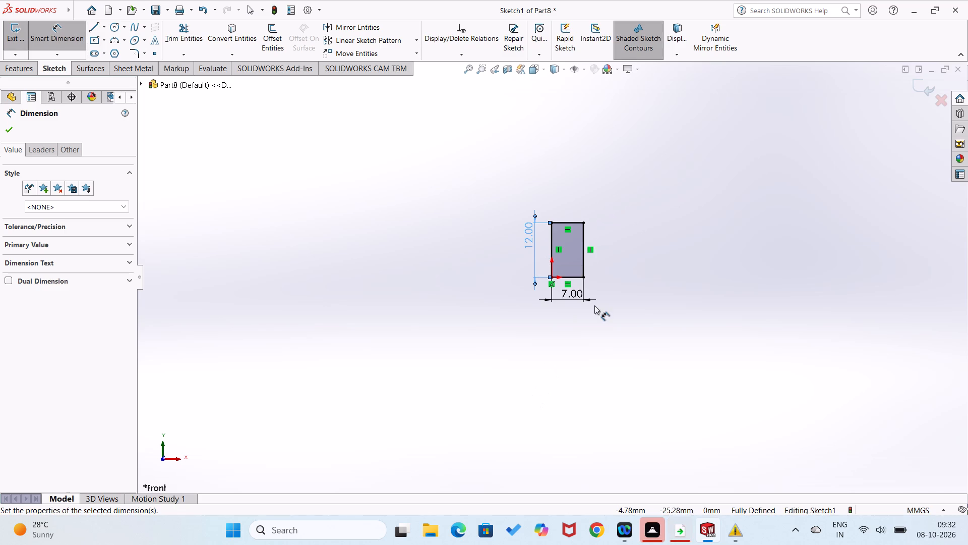
Draw a second corner rectangle, about 4.6 by 9.5 mm, outward from the first one's right edge, starting about 1.1 mm above its base.
scroll(606, 294, down, 3)
click(545, 345)
scroll(610, 290, down, 3)
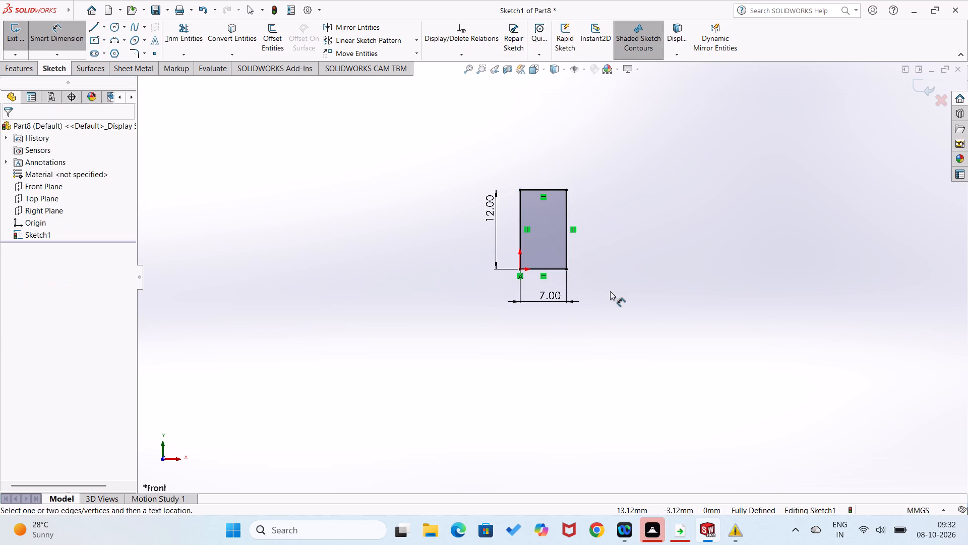
right_drag(621, 337, 559, 360)
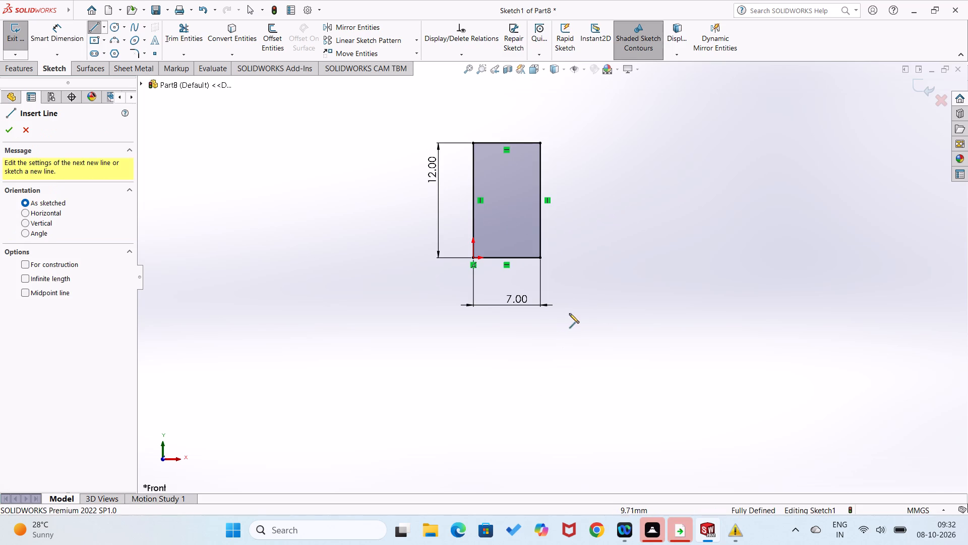
right_drag(603, 293, 593, 366)
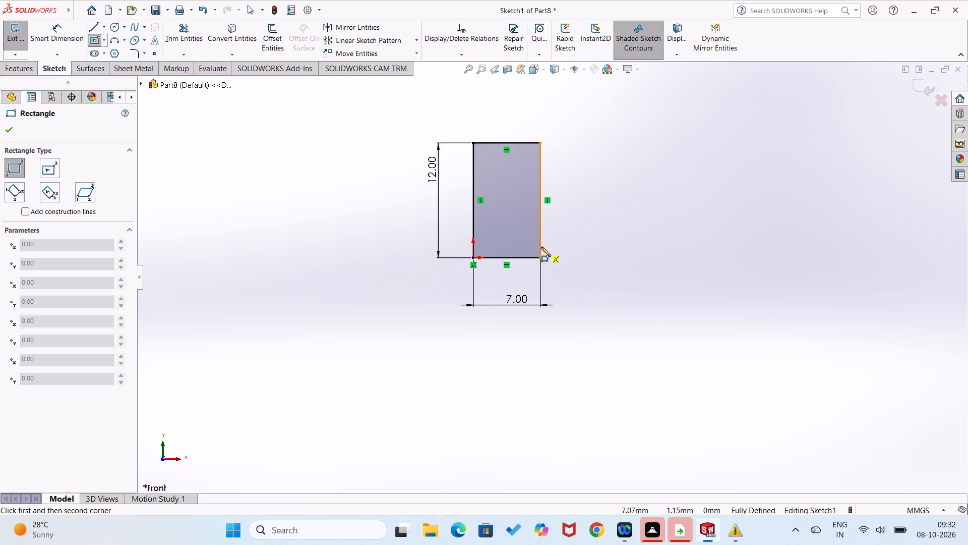
click(540, 247)
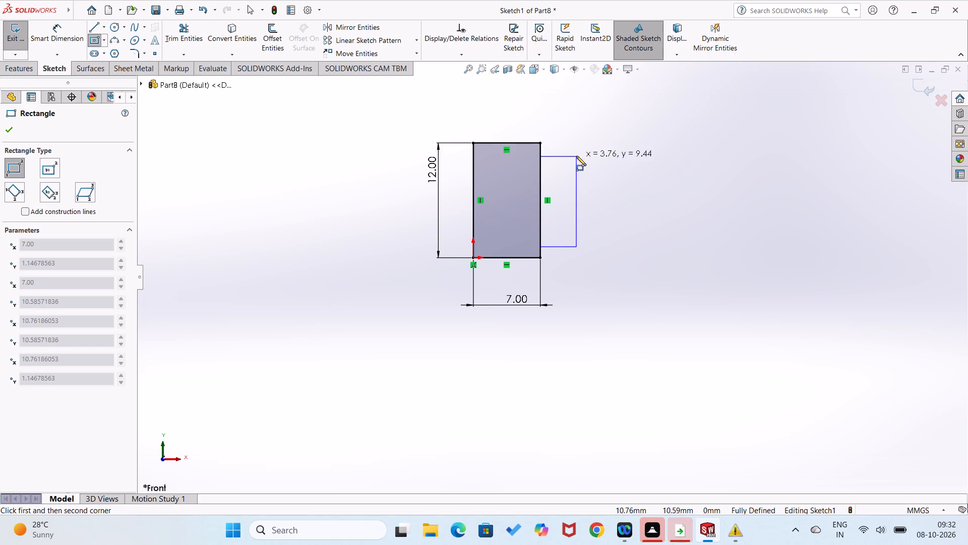
click(584, 156)
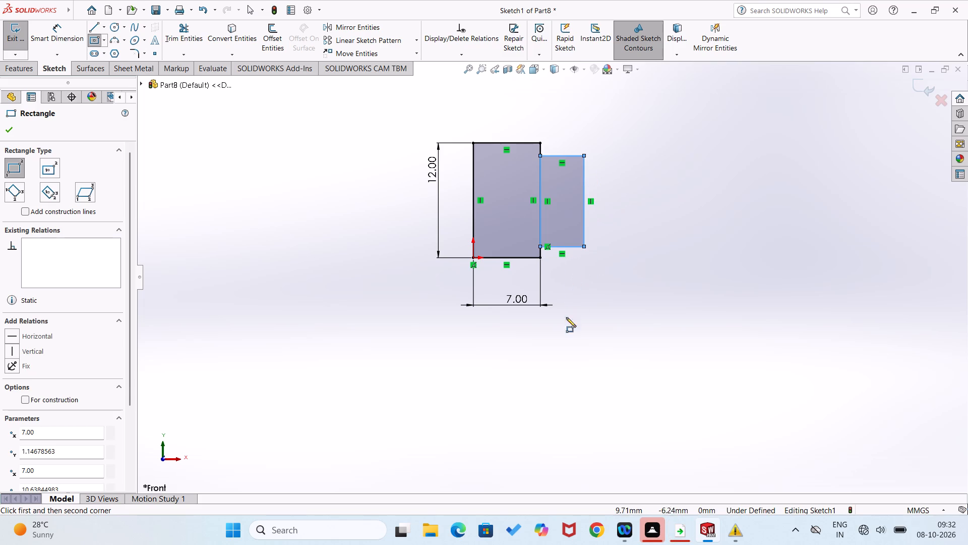
Dimension the second rectangle's height at 8 mm using its right vertical edge.
right_drag(559, 373, 545, 303)
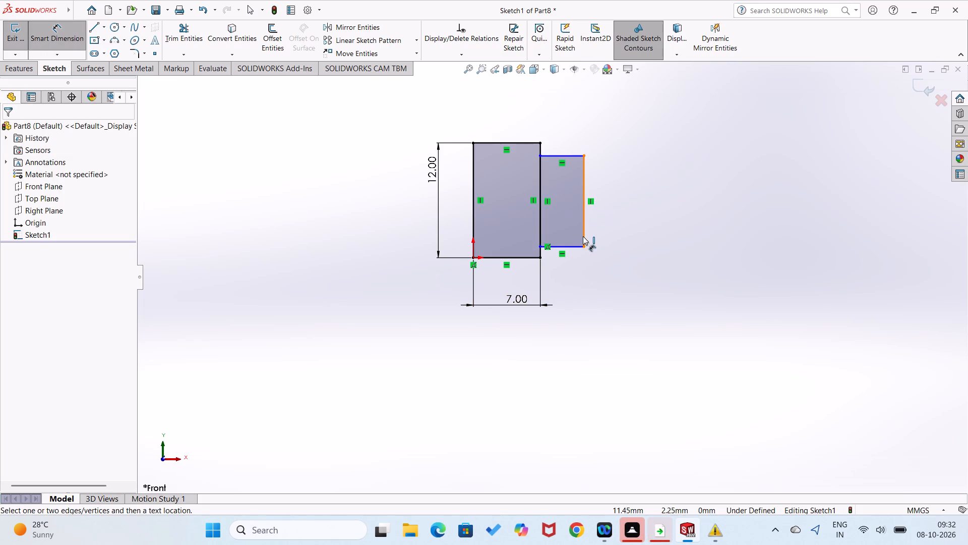
click(583, 236)
click(457, 224)
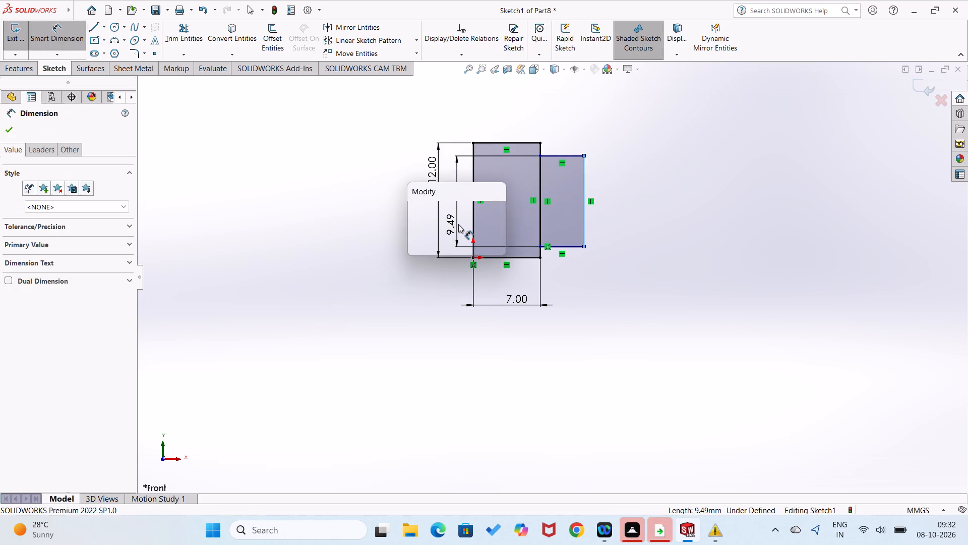
key(8)
key(Return)
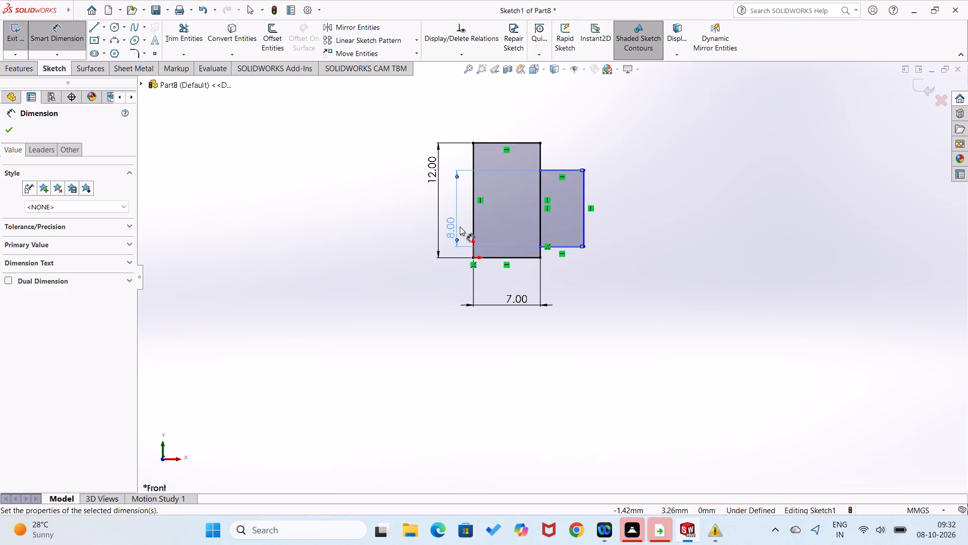
click(432, 331)
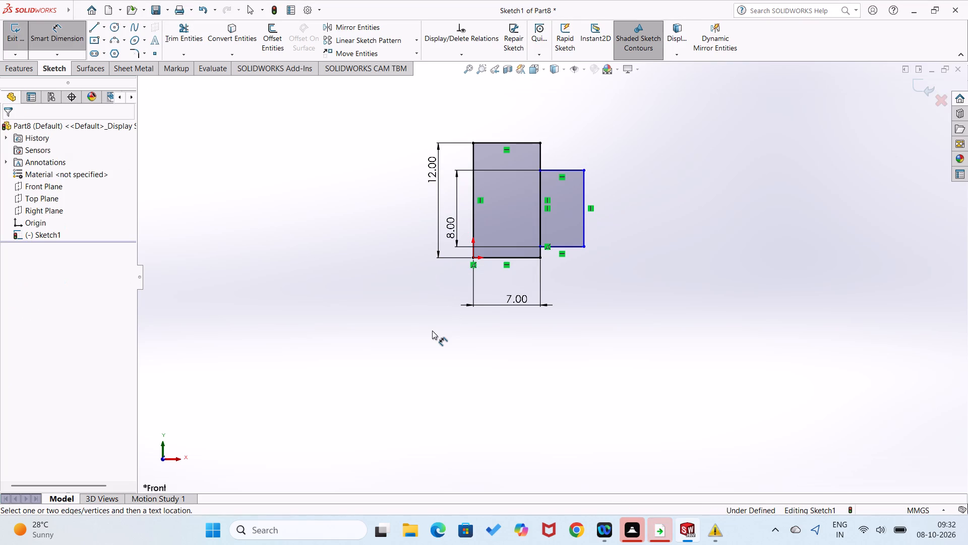
Dimension the vertical offset between the lower corners of the first and second rectangles at 2 mm.
click(538, 258)
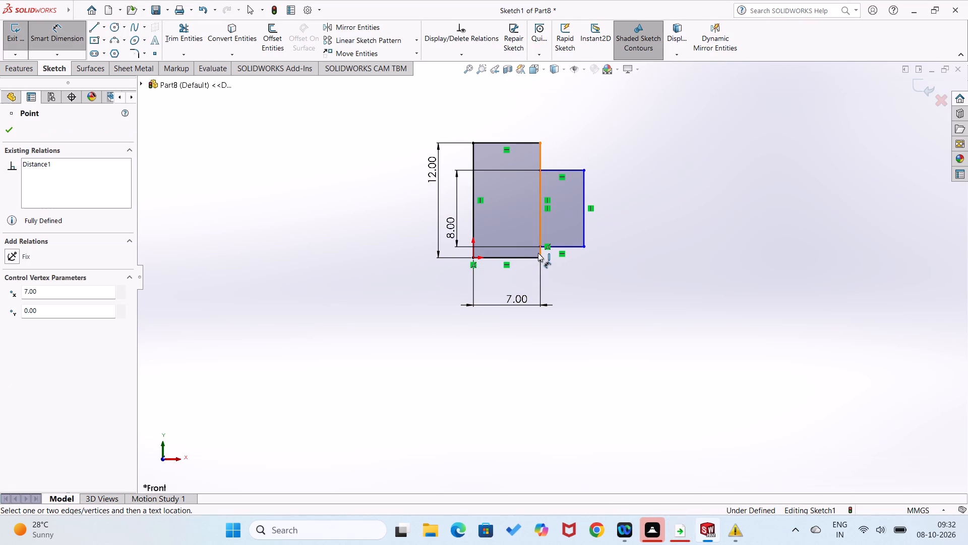
click(541, 248)
click(448, 263)
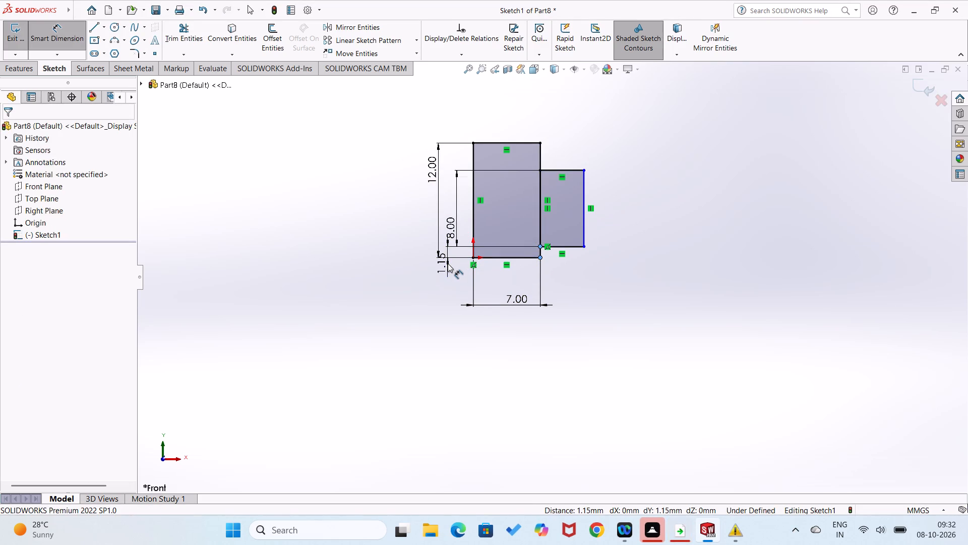
key(2)
key(Return)
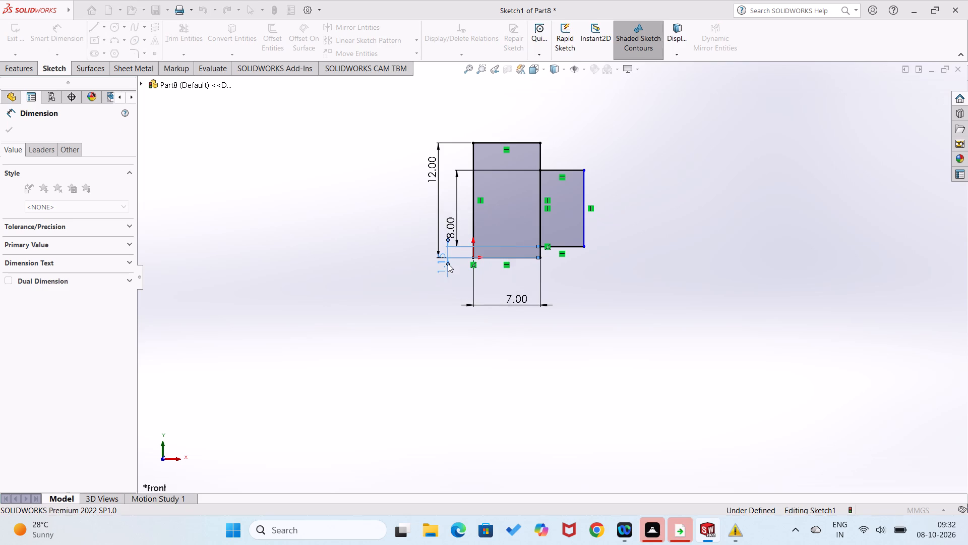
click(388, 306)
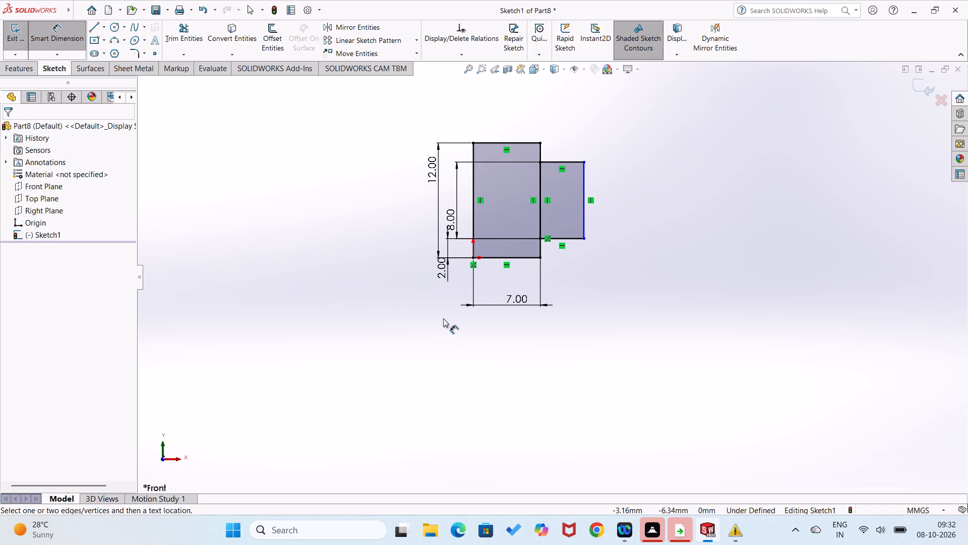
Dimension the second rectangle's bottom edge at 6 mm.
click(579, 240)
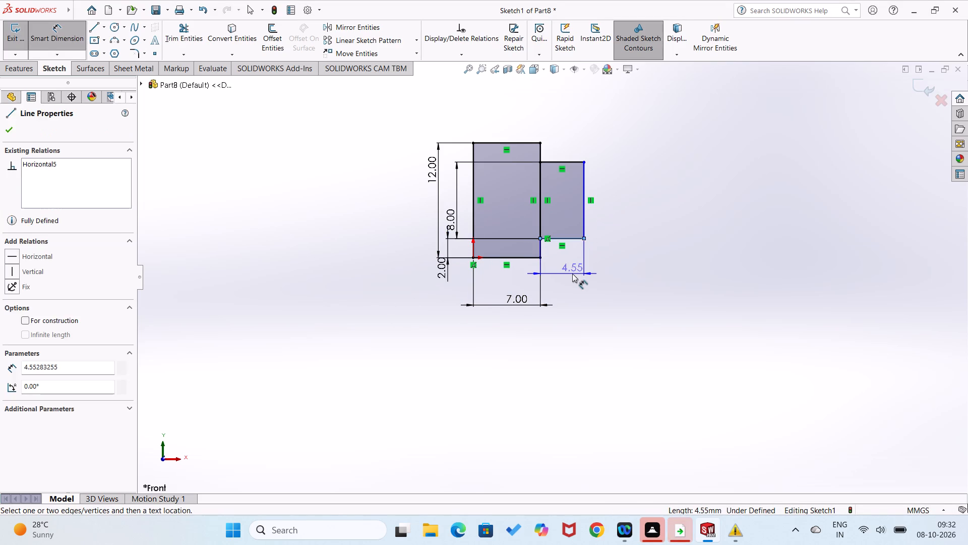
click(572, 274)
key(6)
key(Return)
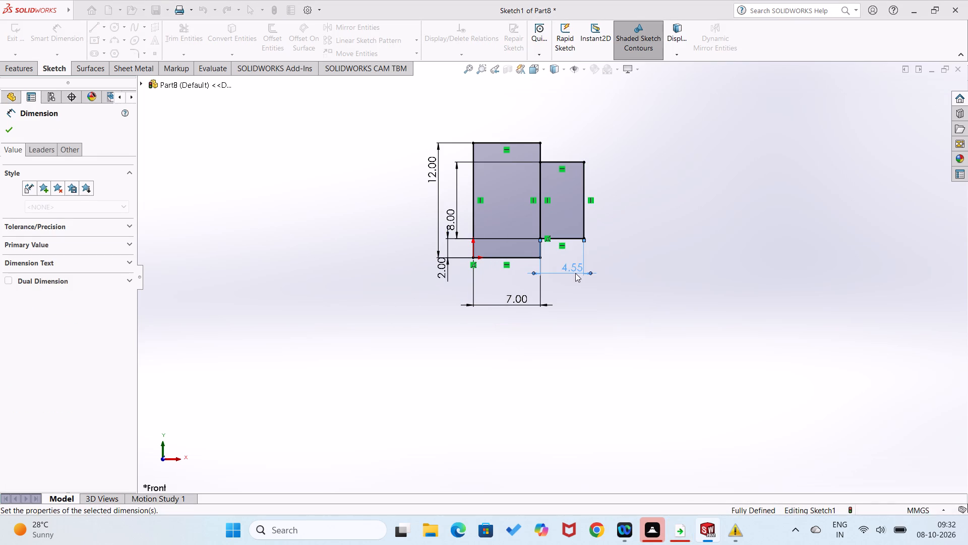
click(564, 314)
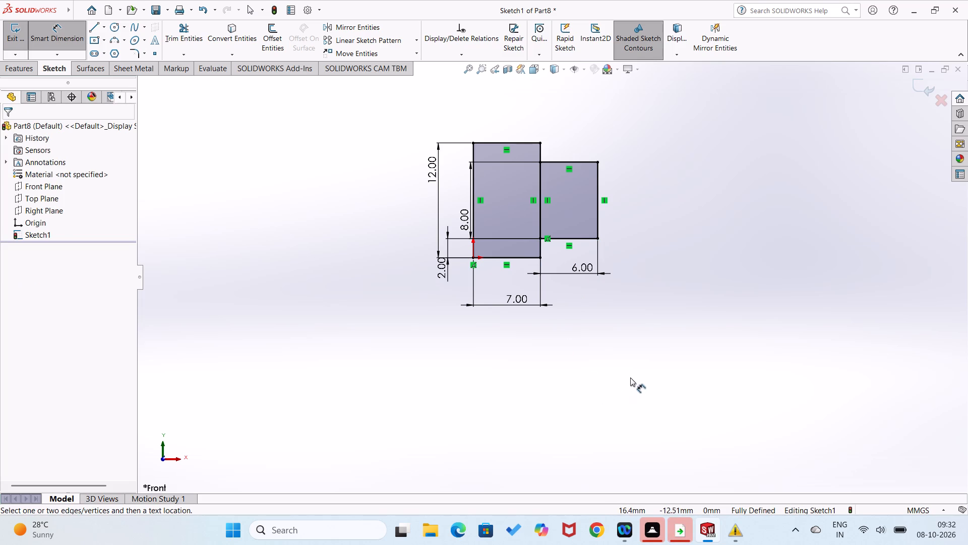
Draw a third corner rectangle against the second one's right edge, about 6.1 mm wide and 12 mm high, level with the first rectangle.
right_drag(630, 377, 592, 426)
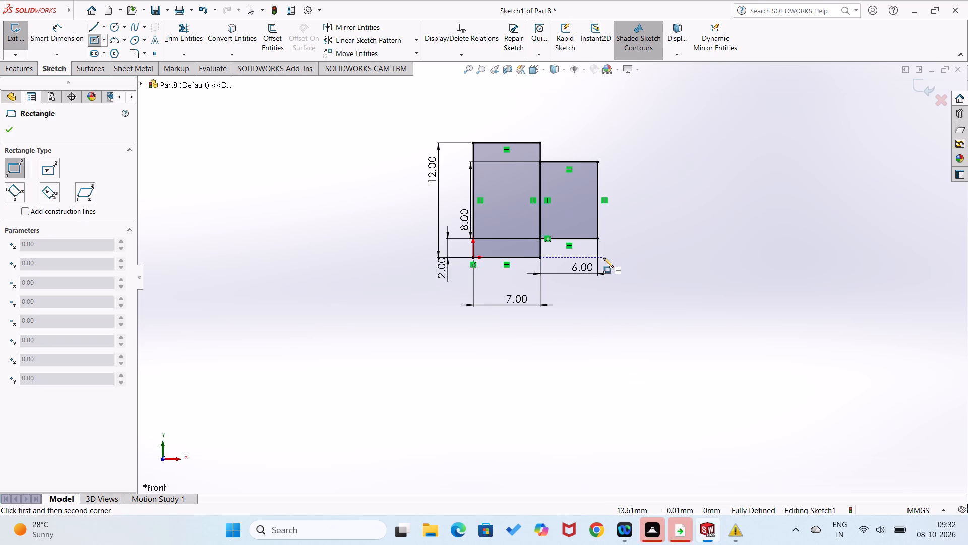
click(597, 258)
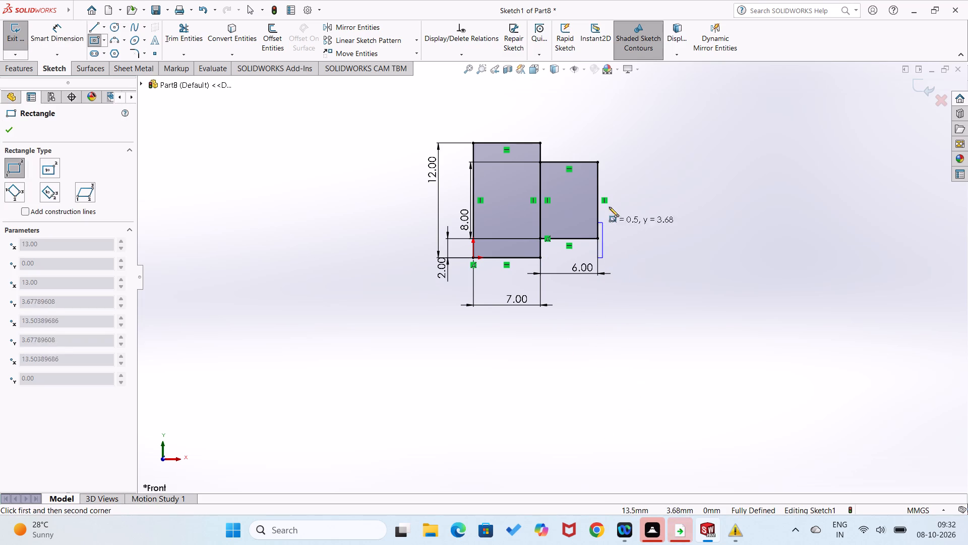
click(656, 145)
Dimension the third rectangle's bottom edge at 10 mm.
right_drag(652, 322, 664, 237)
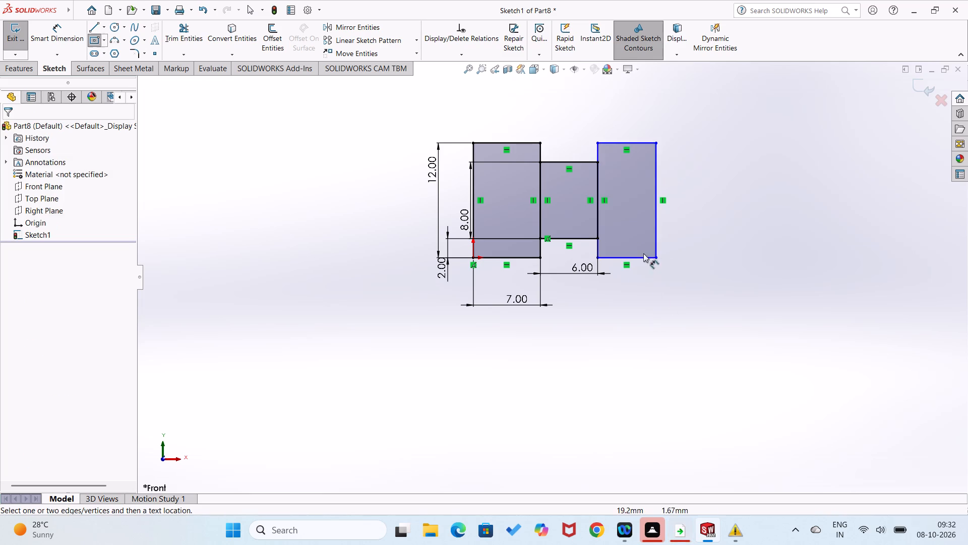
click(632, 259)
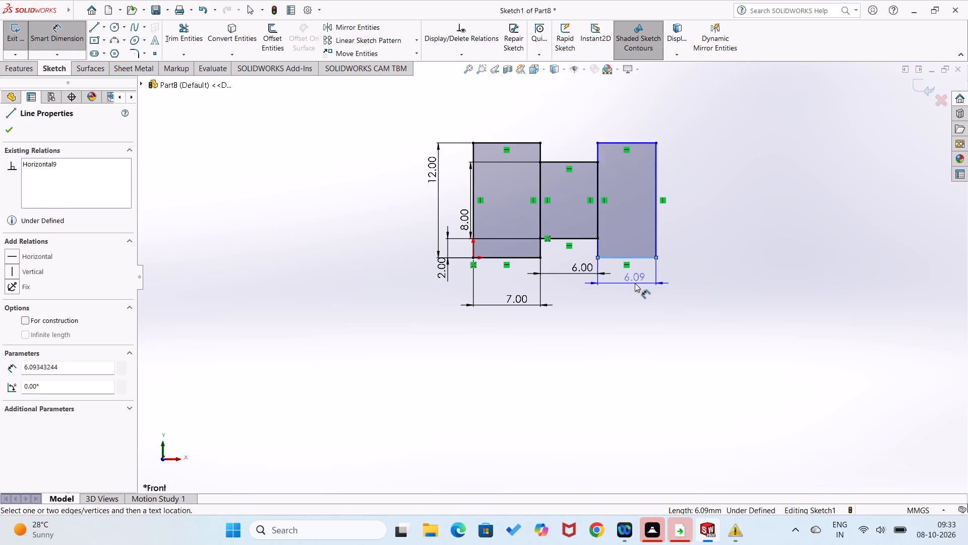
text(10)
click(635, 283)
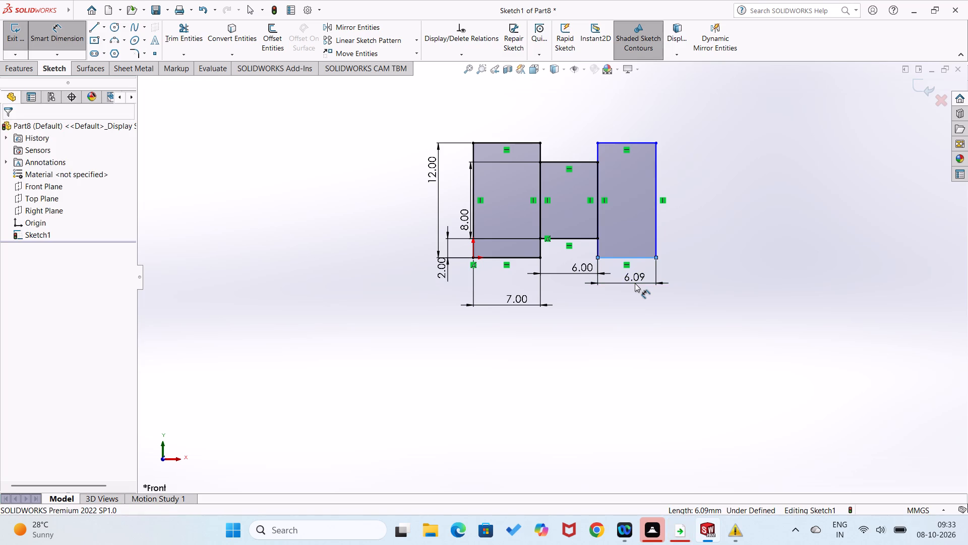
text(10)
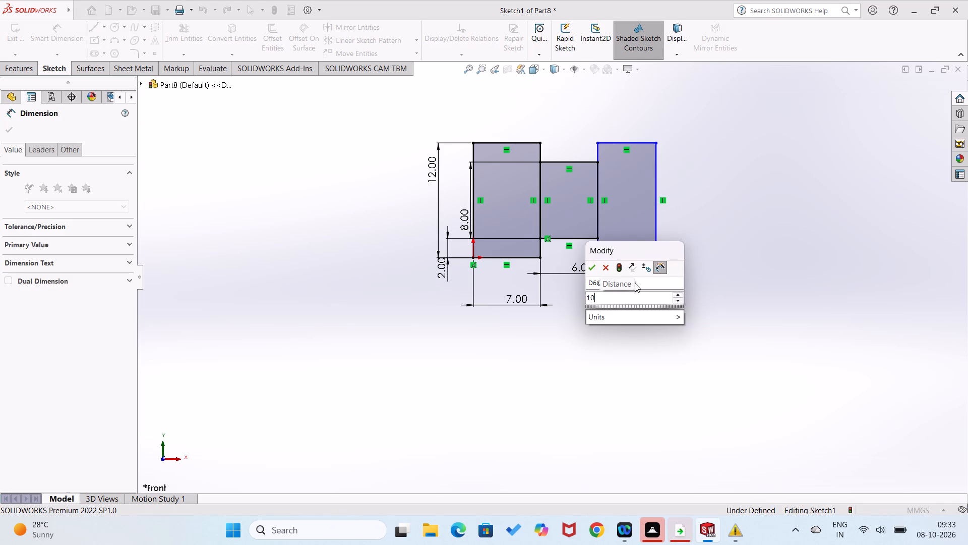
key(Return)
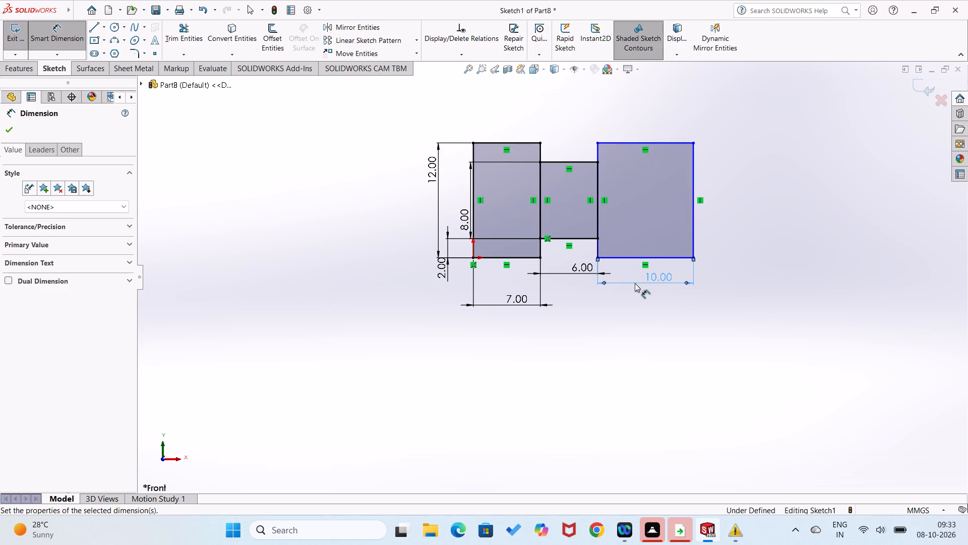
click(630, 322)
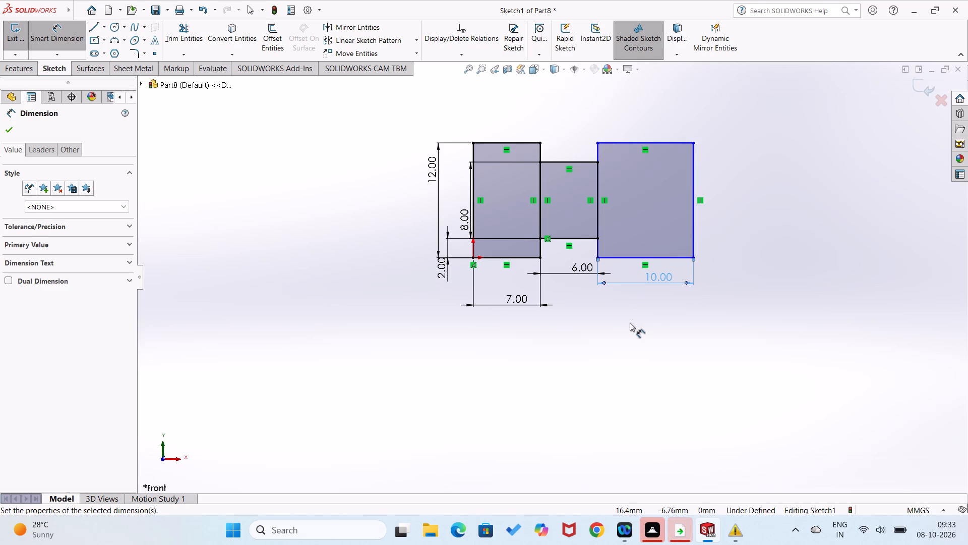
Dimension the third rectangle's height at 12 mm using its right vertical edge.
click(692, 249)
click(711, 250)
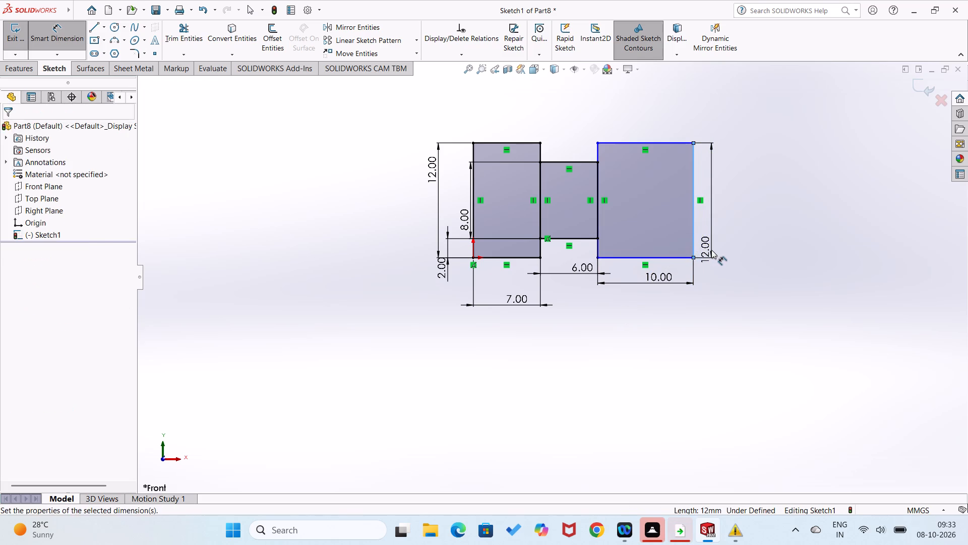
click(668, 237)
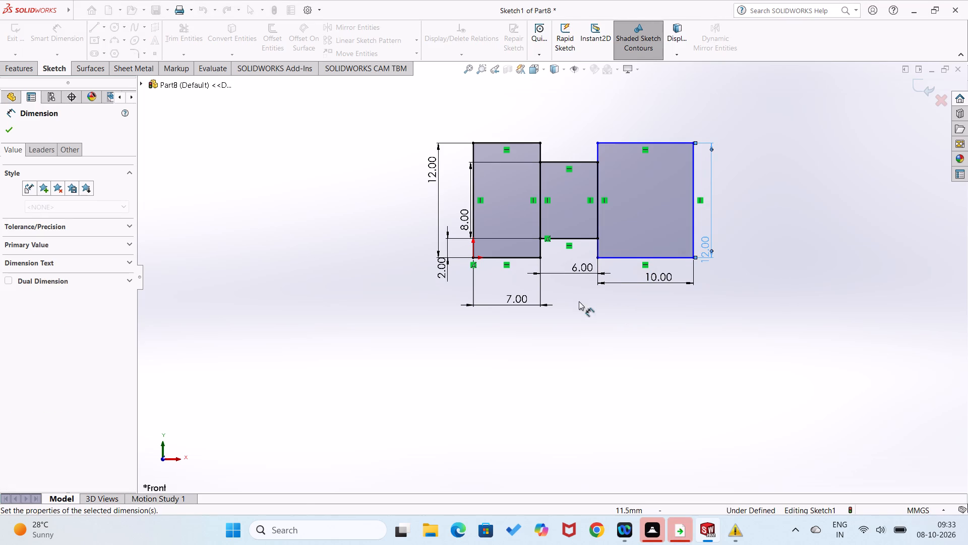
click(543, 295)
click(444, 299)
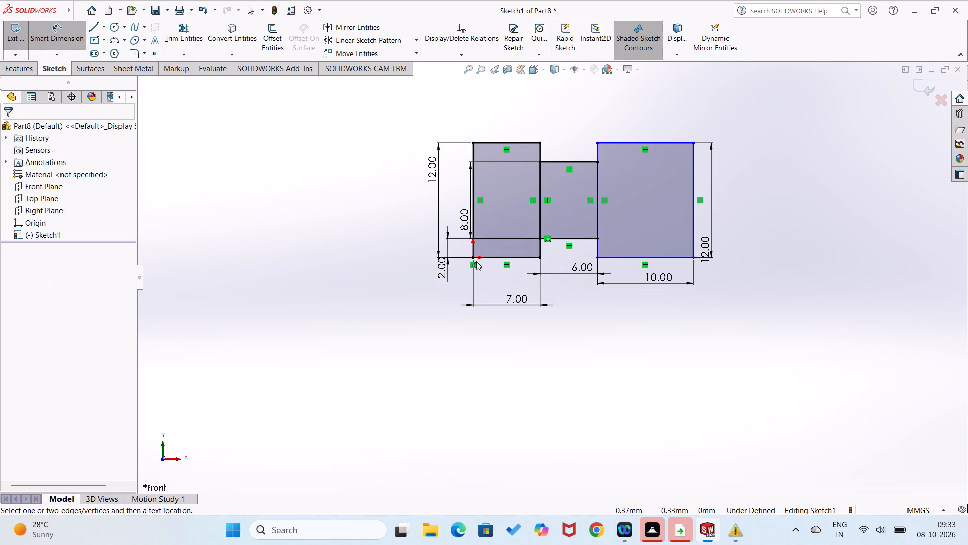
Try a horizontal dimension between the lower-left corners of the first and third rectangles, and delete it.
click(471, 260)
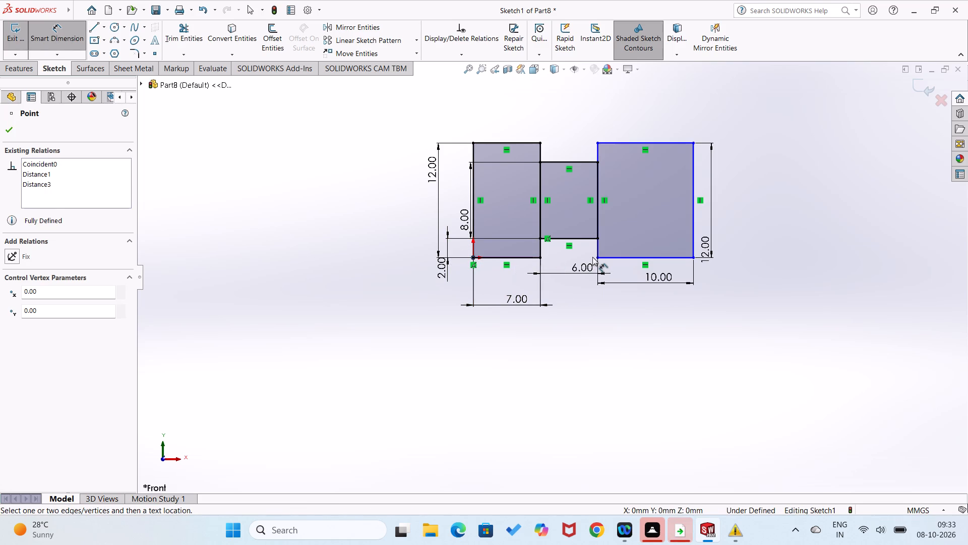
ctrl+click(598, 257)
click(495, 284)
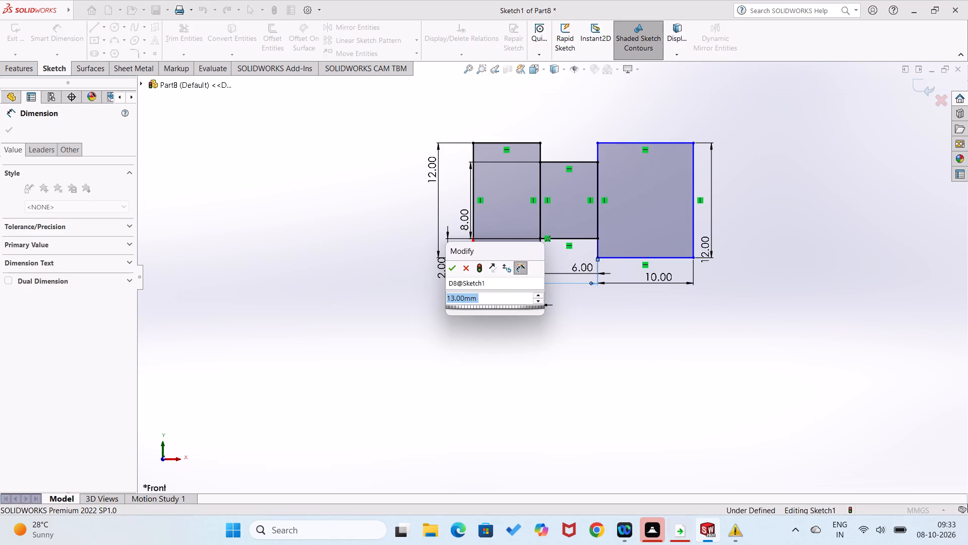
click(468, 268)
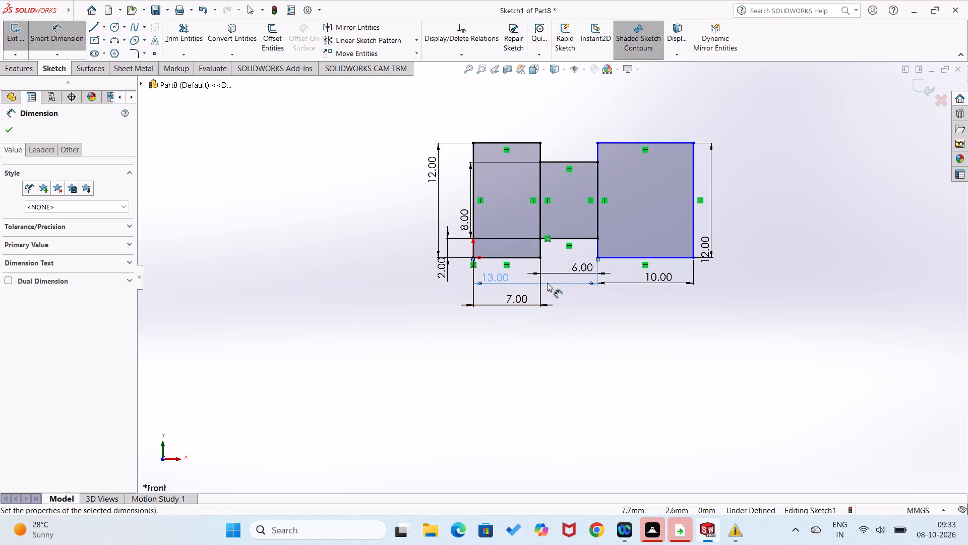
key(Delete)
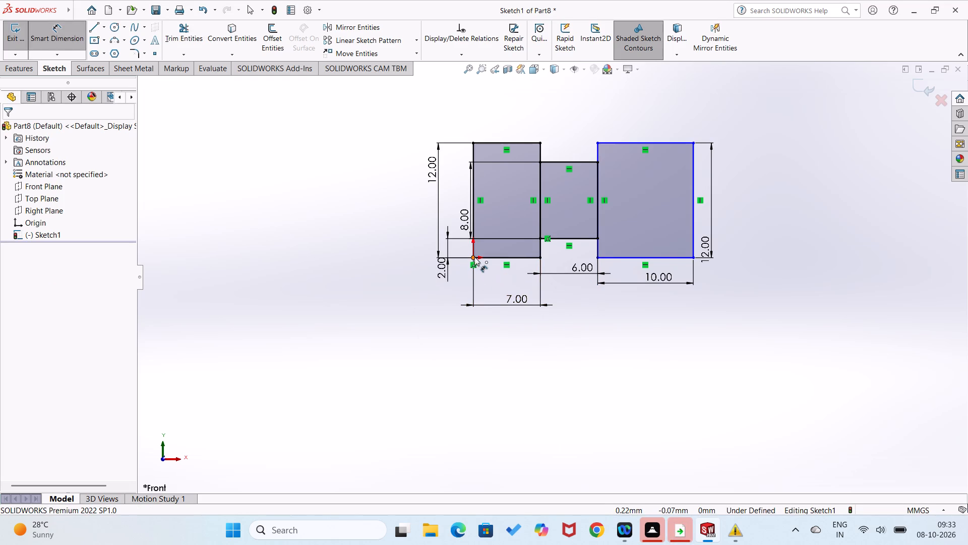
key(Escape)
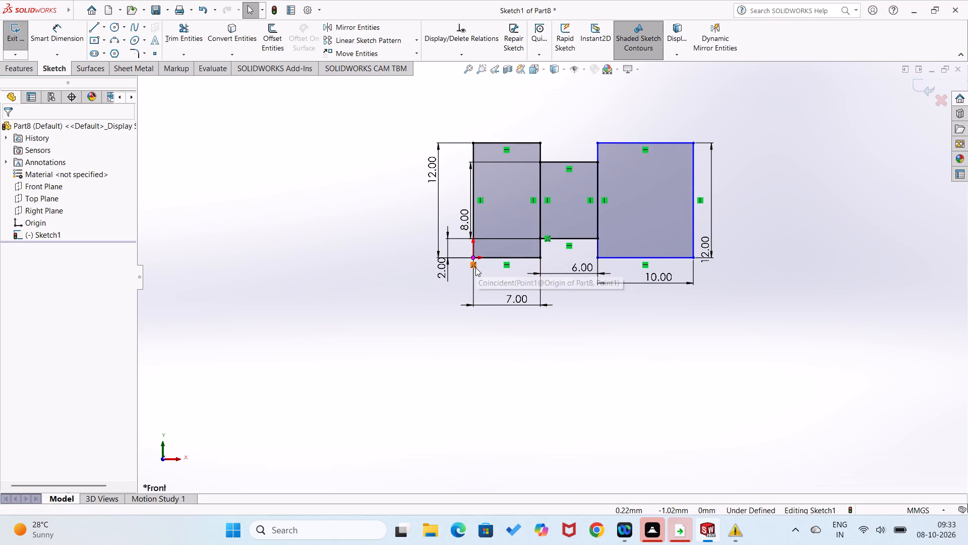
Add a Horizontal relation between the first rectangle's corner at the origin and the third rectangle's lower-left corner.
drag(471, 256, 476, 260)
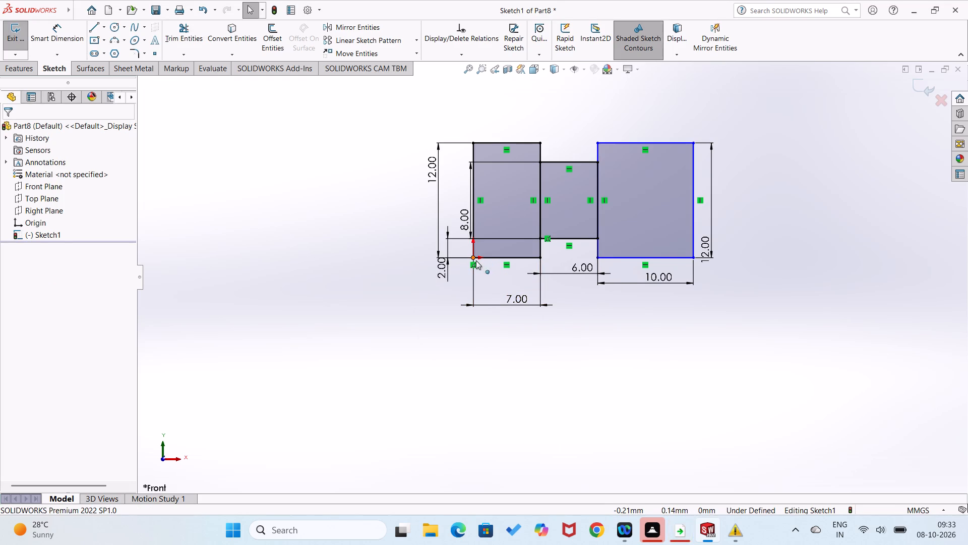
drag(476, 260, 477, 261)
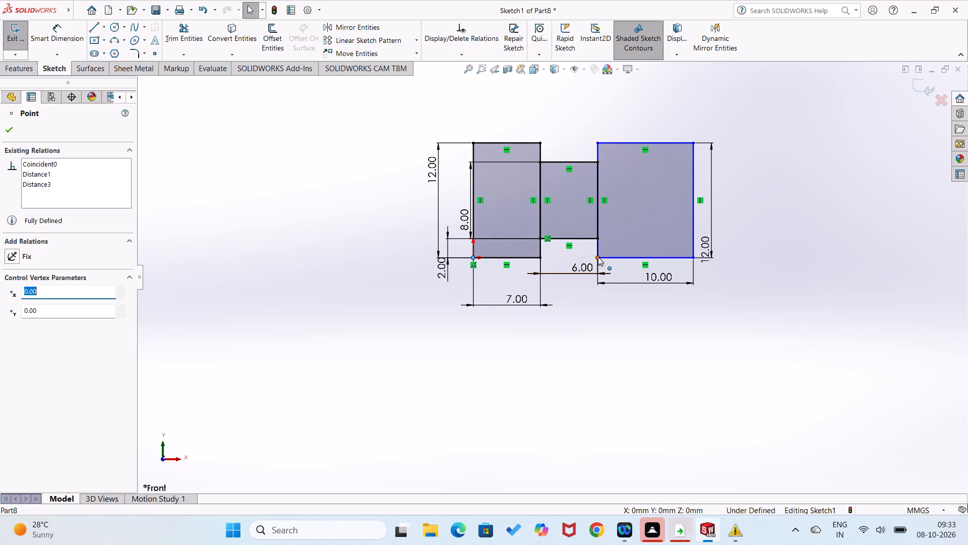
ctrl+click(598, 256)
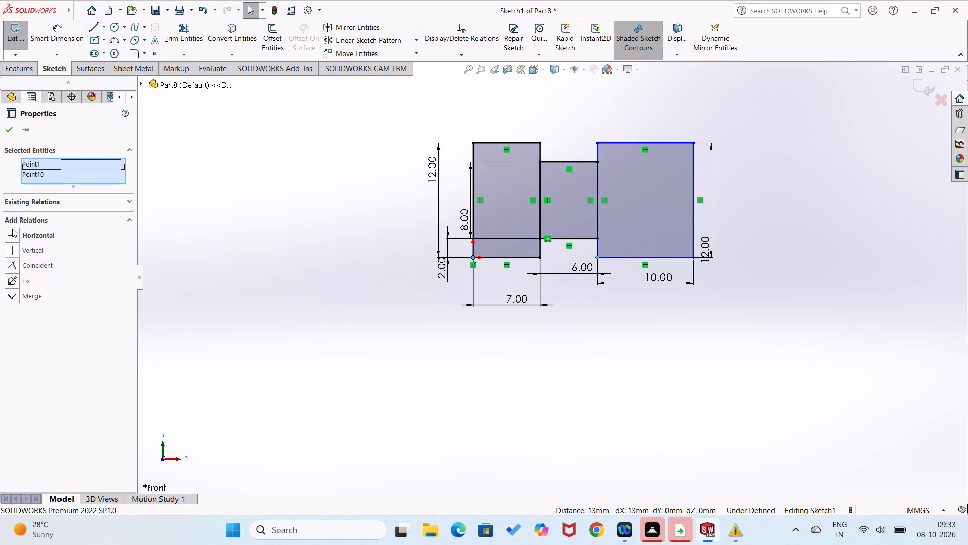
click(12, 229)
click(7, 122)
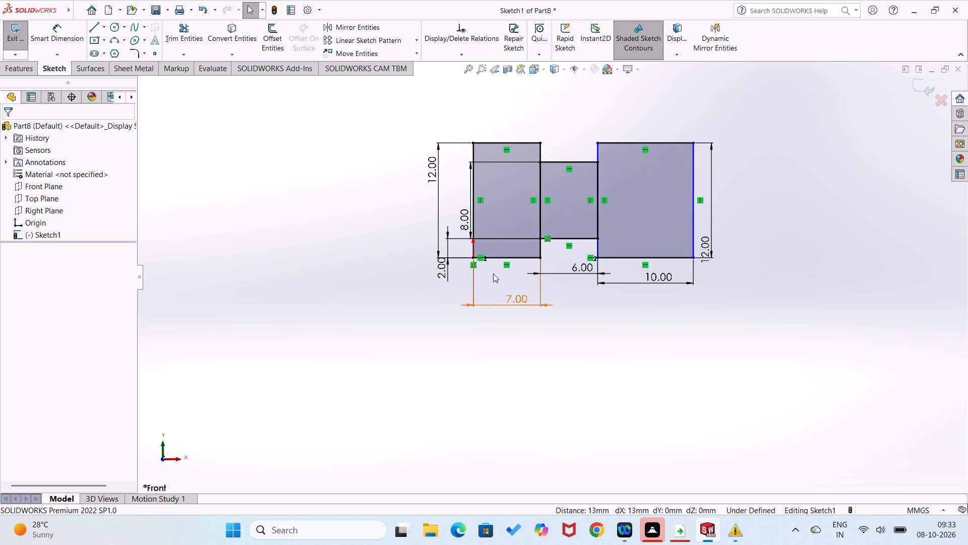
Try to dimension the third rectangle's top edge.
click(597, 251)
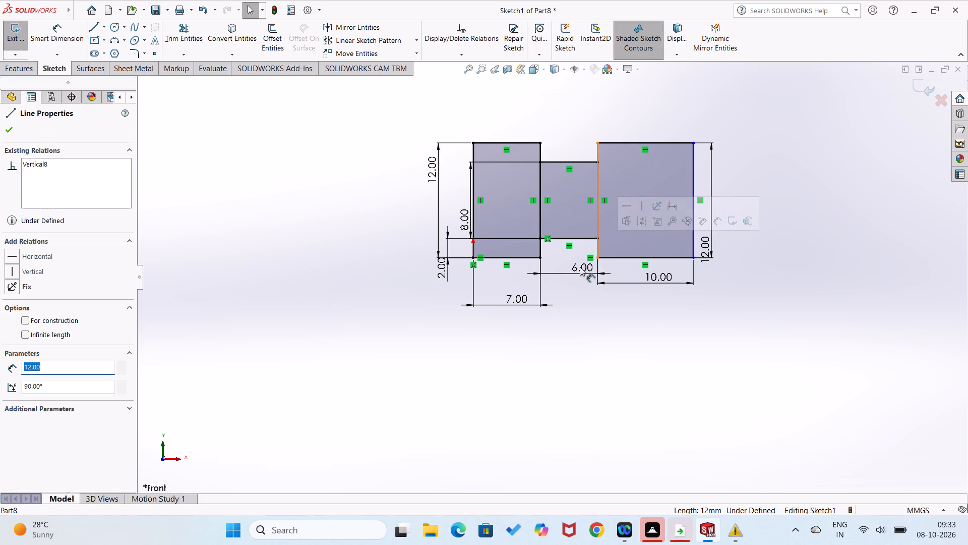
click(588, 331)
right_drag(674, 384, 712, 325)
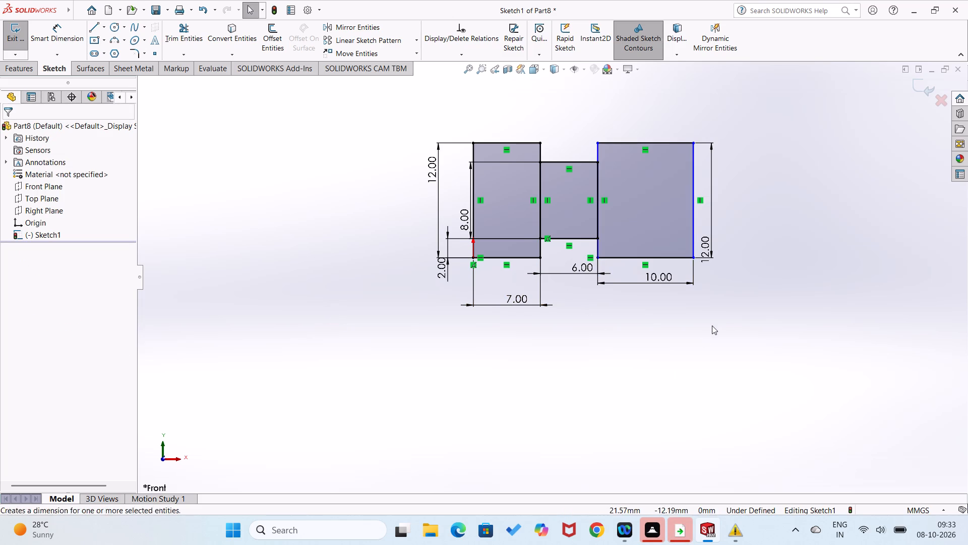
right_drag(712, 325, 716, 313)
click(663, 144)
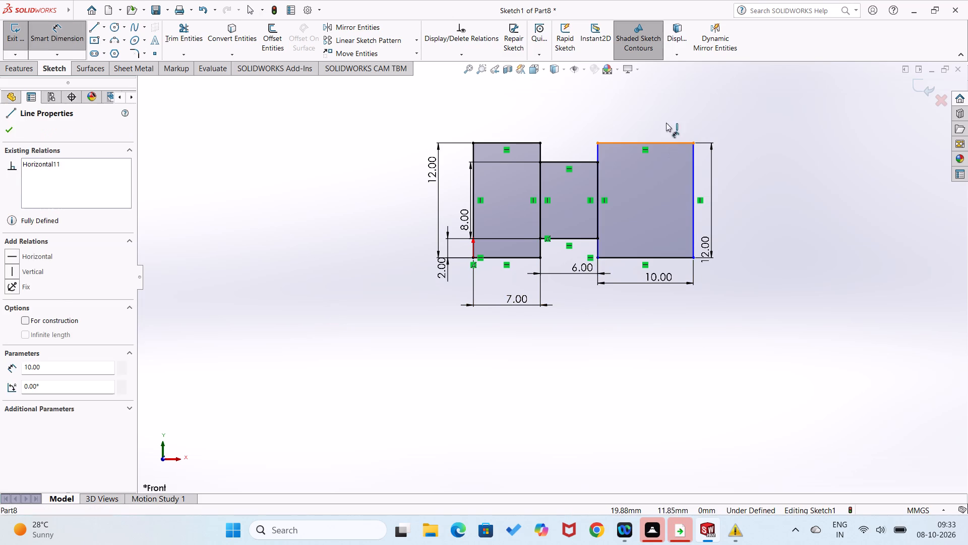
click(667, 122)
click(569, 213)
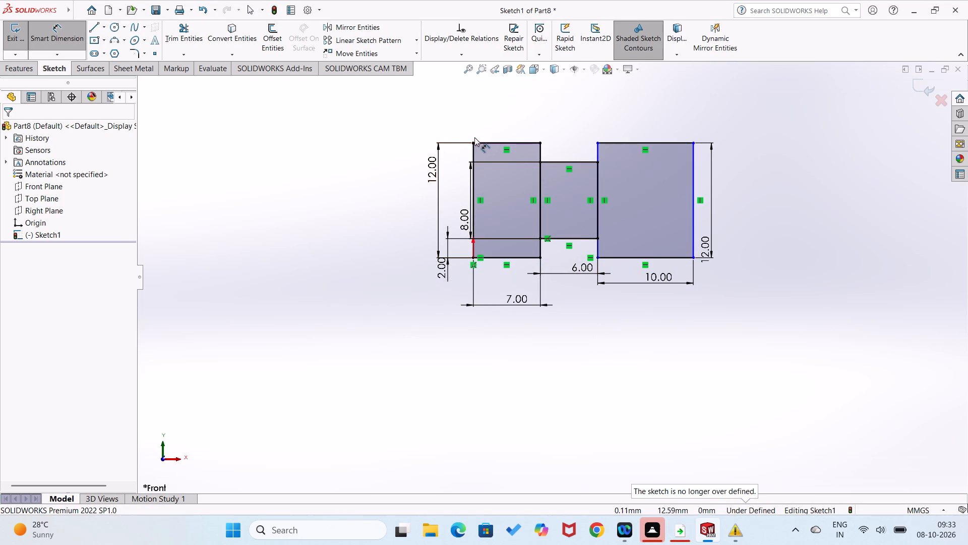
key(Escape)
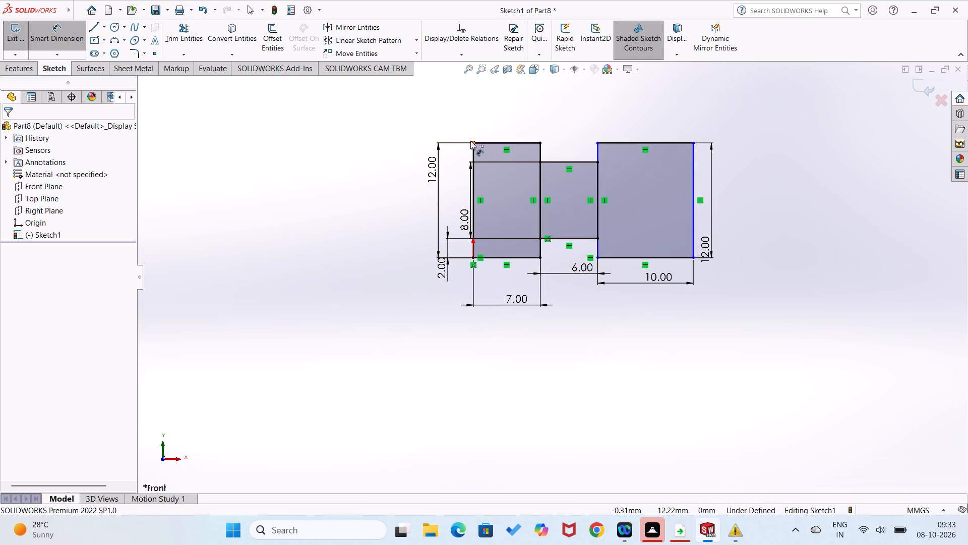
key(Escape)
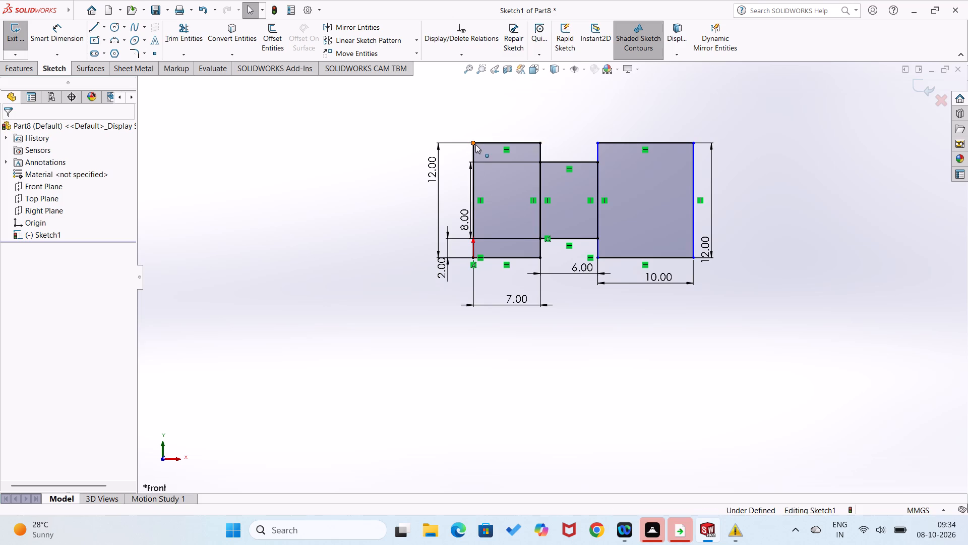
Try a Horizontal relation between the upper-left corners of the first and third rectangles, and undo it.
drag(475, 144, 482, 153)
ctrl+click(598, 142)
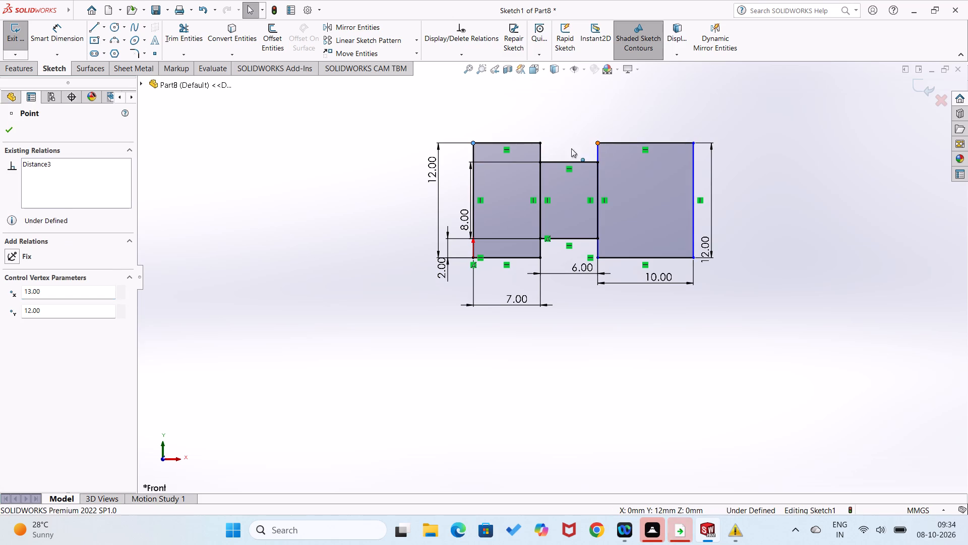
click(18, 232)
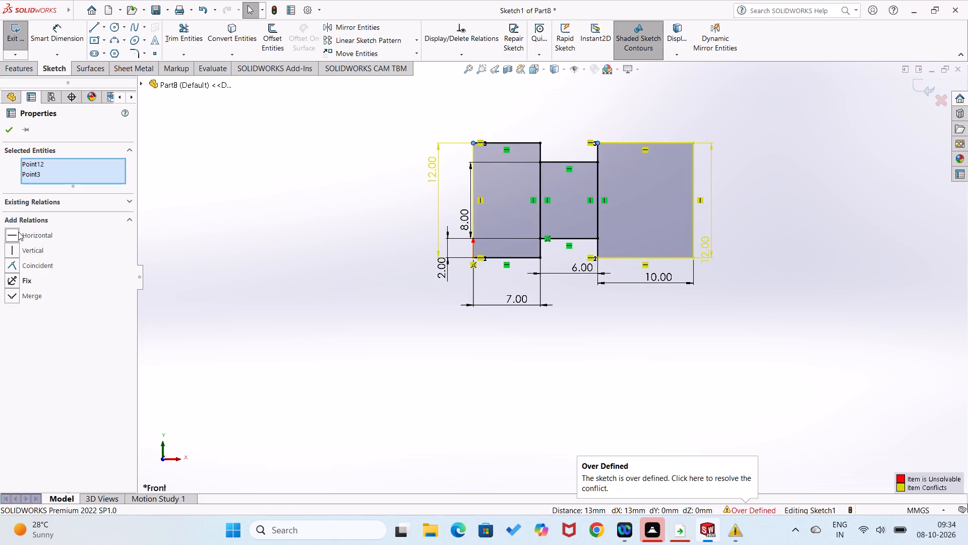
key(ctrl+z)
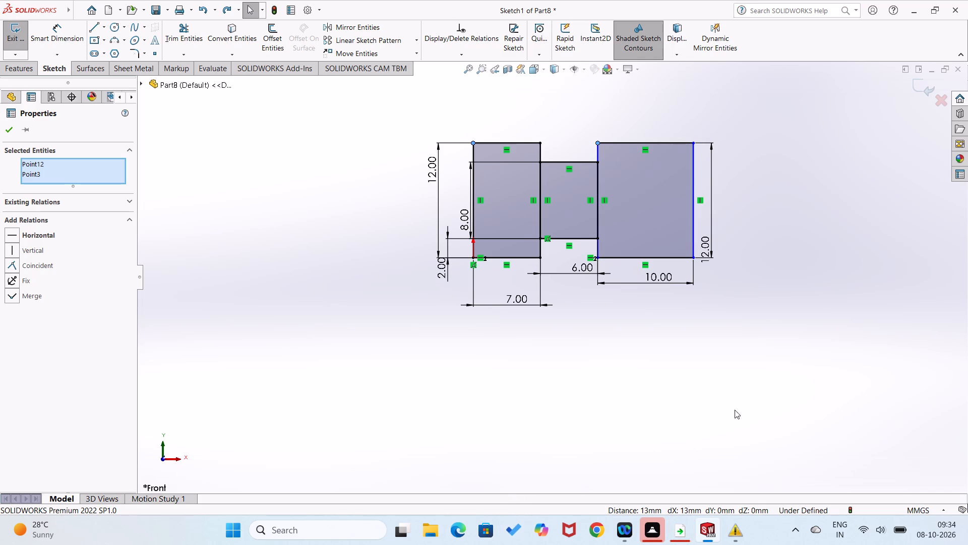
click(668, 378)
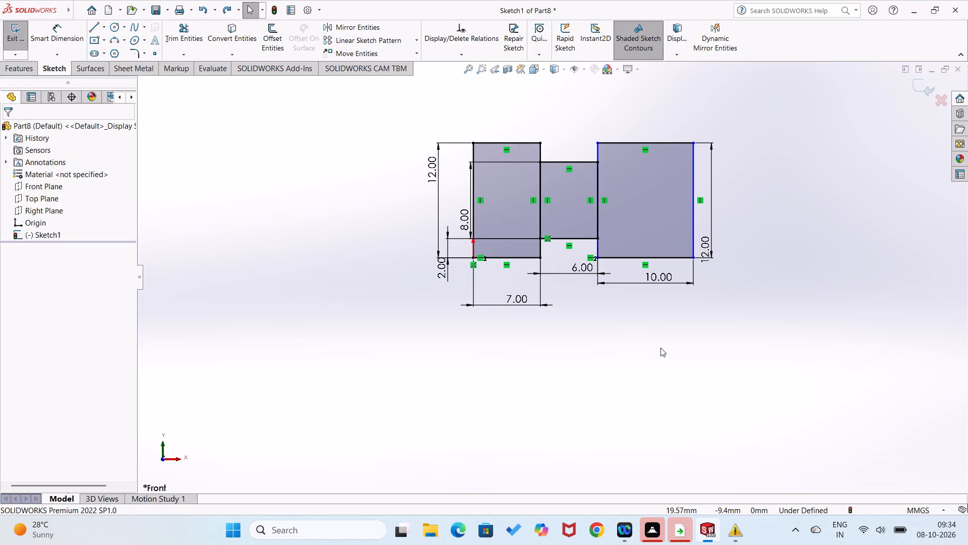
Dimension the overall width from the origin corner to the third rectangle's lower-right corner at 23 mm.
right_drag(546, 410, 553, 339)
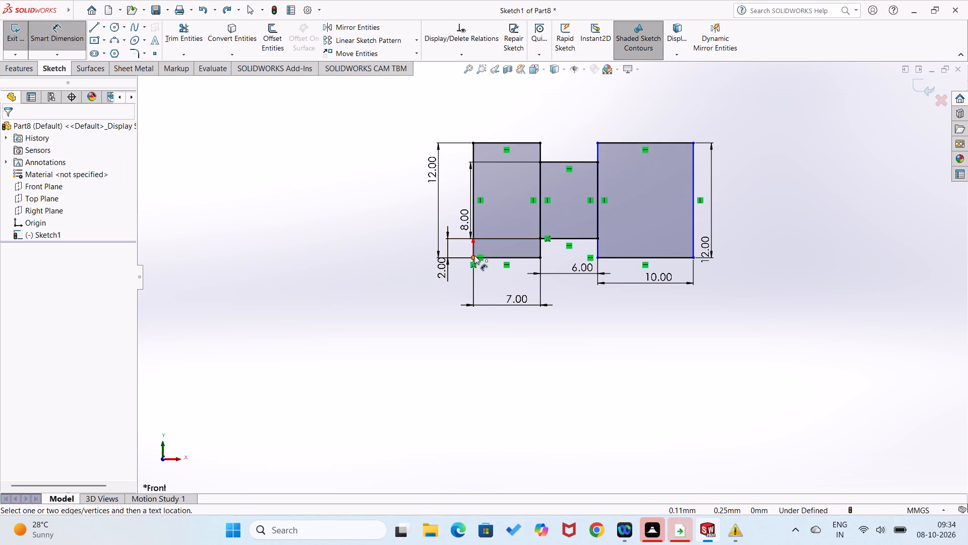
click(474, 257)
click(693, 258)
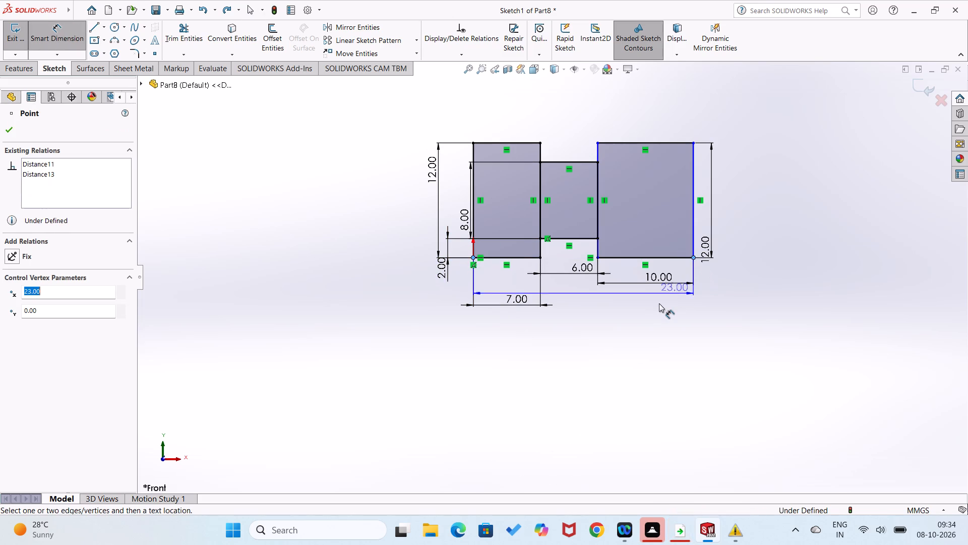
click(655, 305)
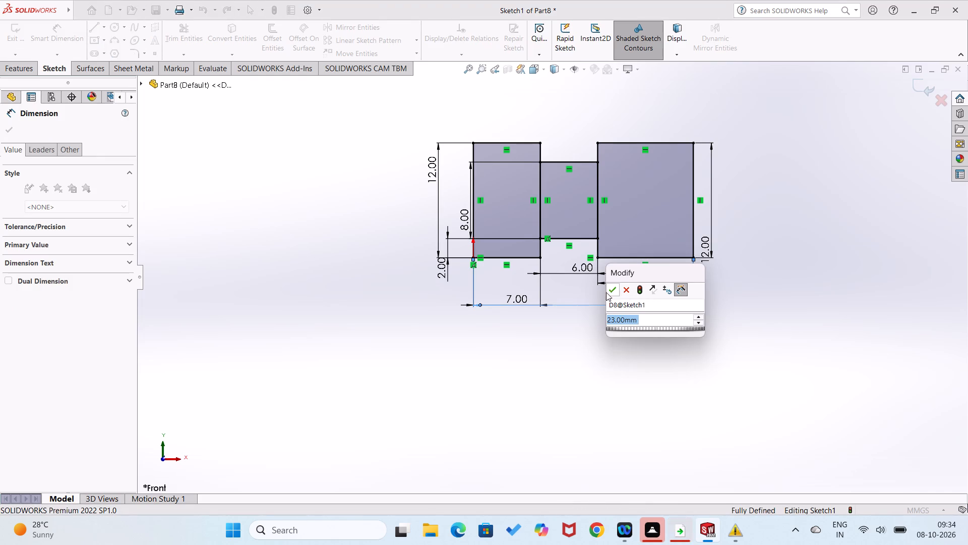
click(609, 291)
click(572, 360)
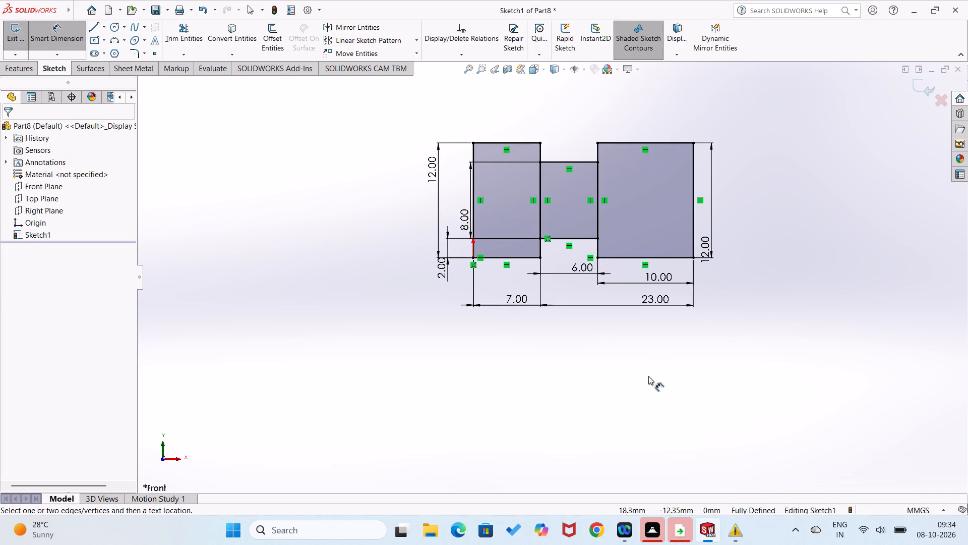
Sketch a fourth corner rectangle about 57 mm wide and 15.6 mm high, starting in line with and just below the third rectangle's right edge.
right_drag(648, 376, 587, 418)
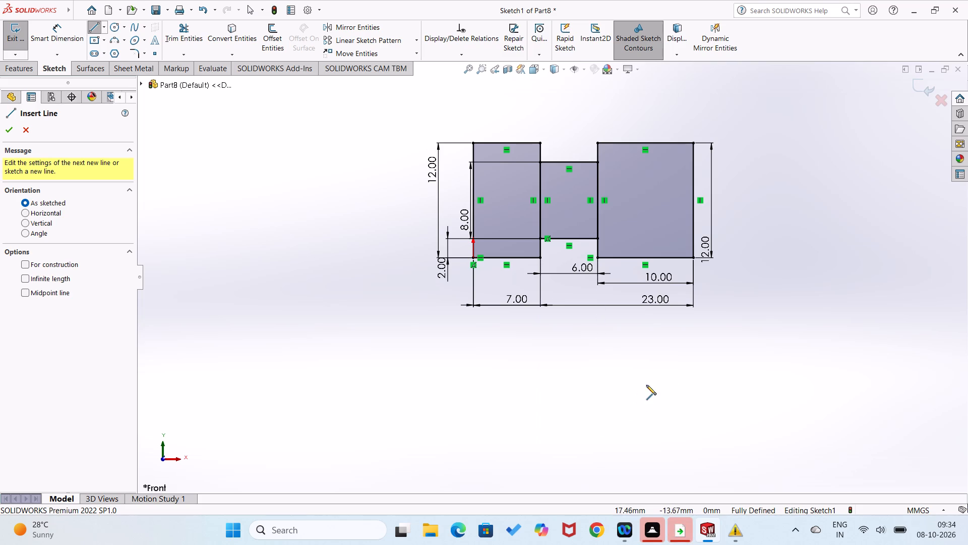
right_drag(669, 365, 665, 416)
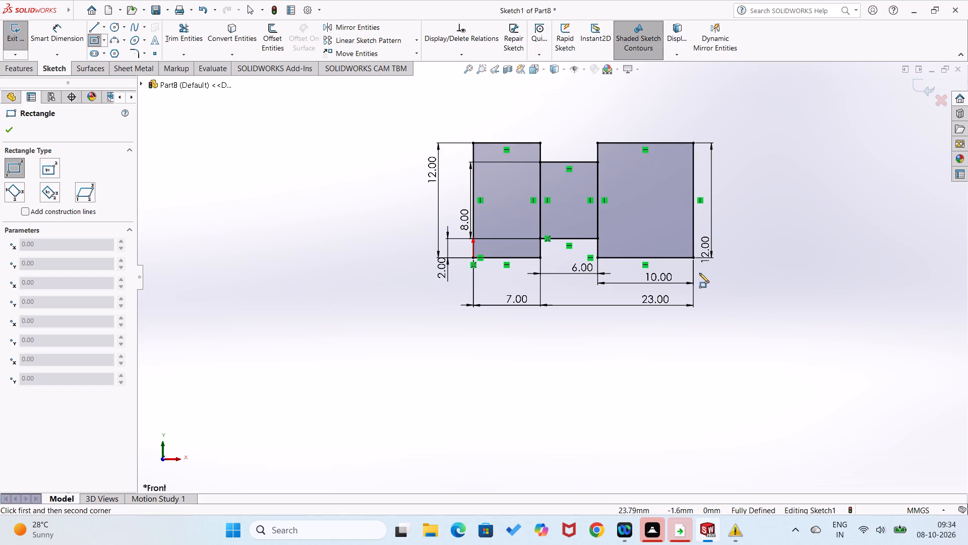
click(694, 273)
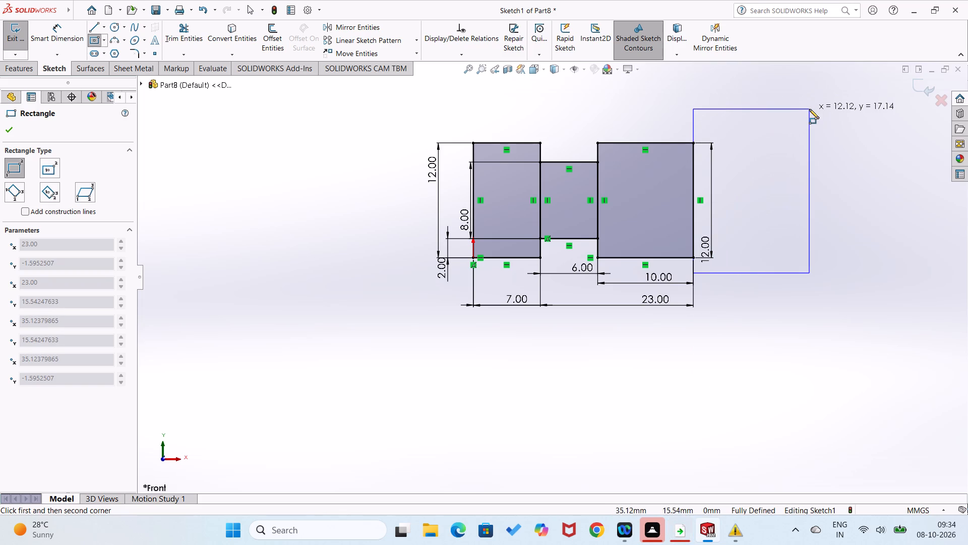
scroll(856, 116, up, 1)
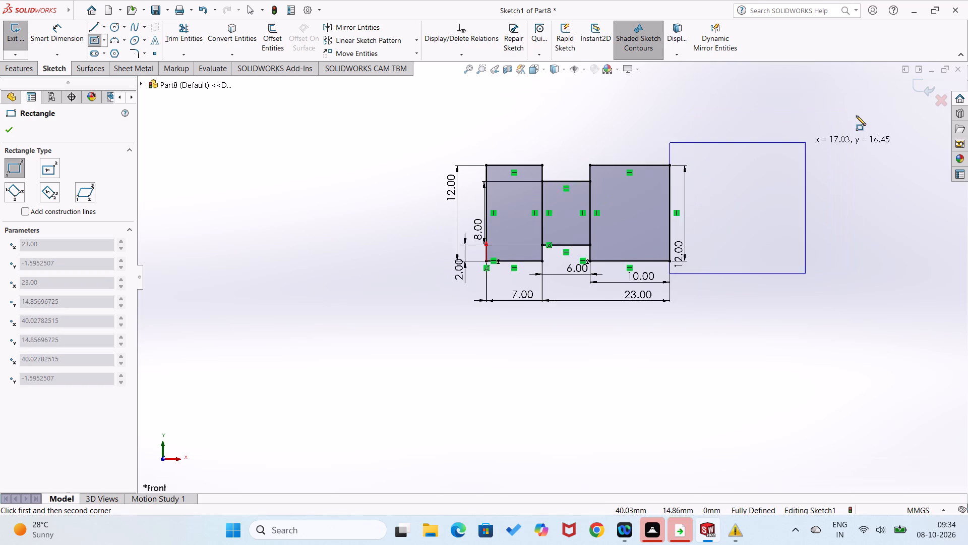
scroll(858, 117, up, 2)
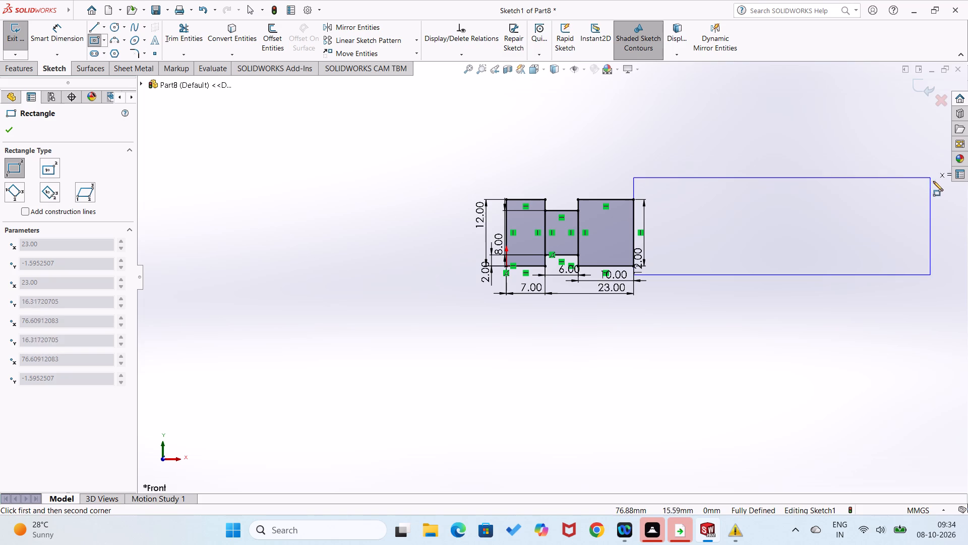
click(948, 188)
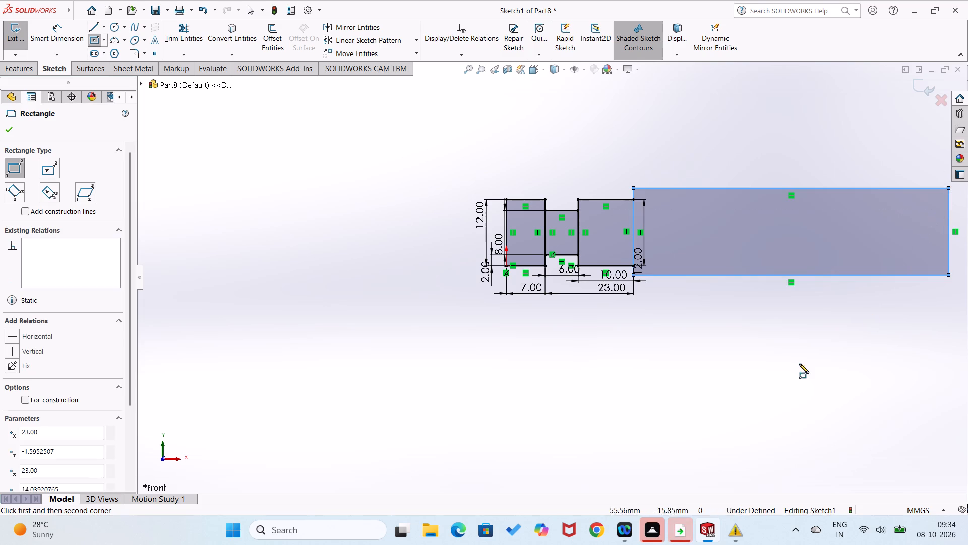
Add a Vertical relation between the third rectangle's lower-right corner and the fourth rectangle's lower-left corner.
right_drag(688, 395, 738, 316)
scroll(677, 320, down, 3)
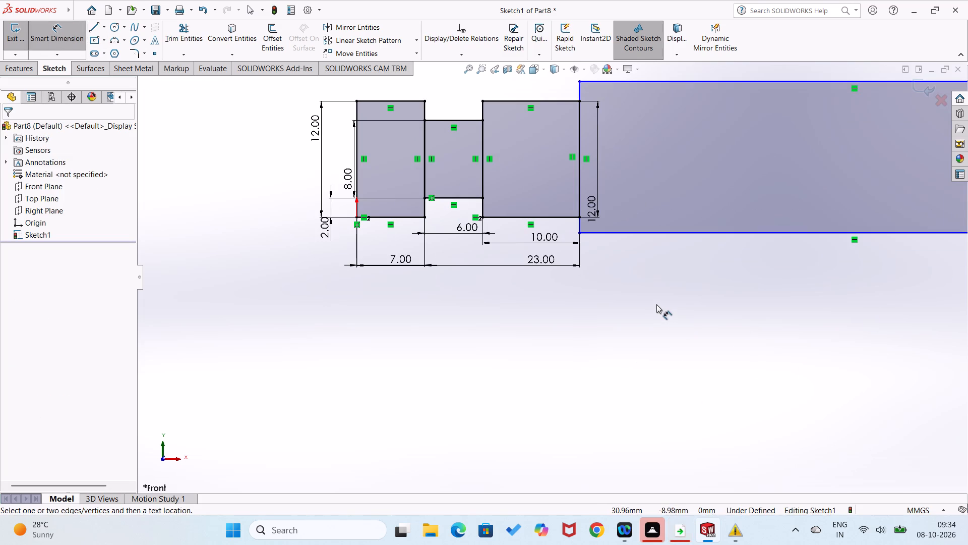
key(Escape)
key(Escape)
click(579, 217)
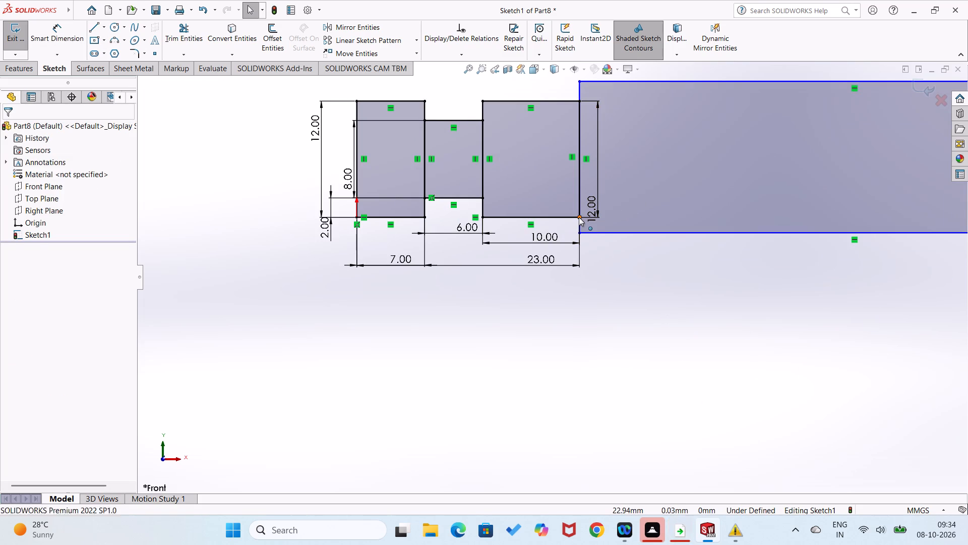
ctrl+click(580, 235)
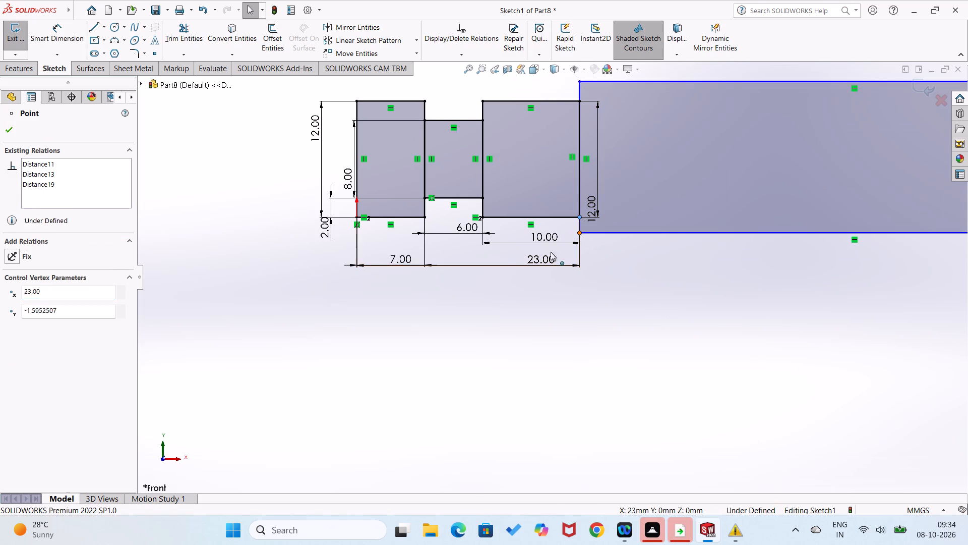
click(10, 248)
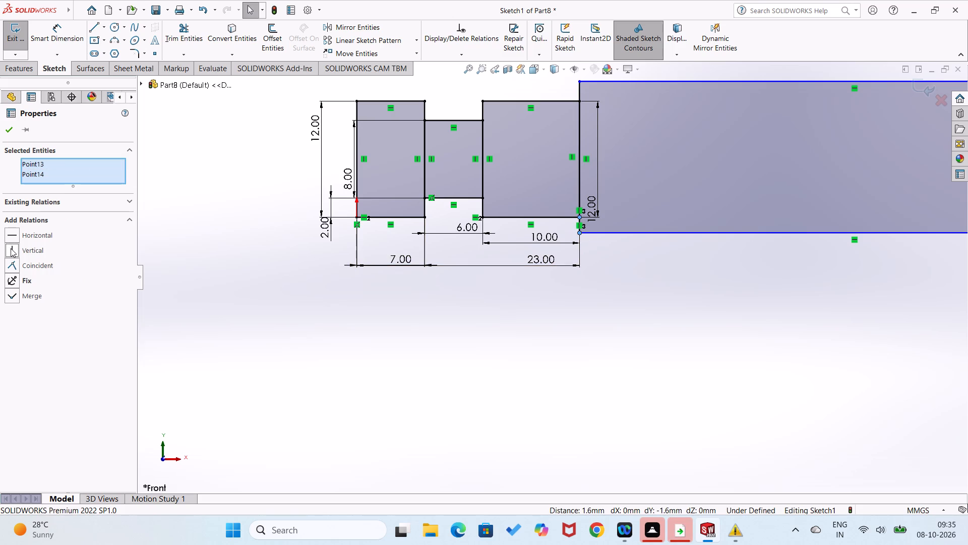
click(2, 129)
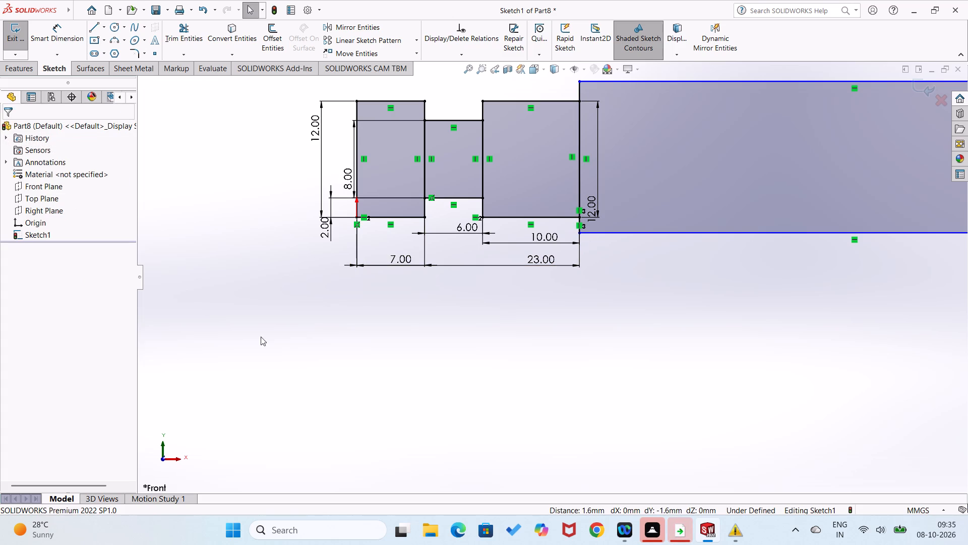
Dimension the fourth rectangle's bottom edge at 82 mm.
right_drag(681, 333, 696, 248)
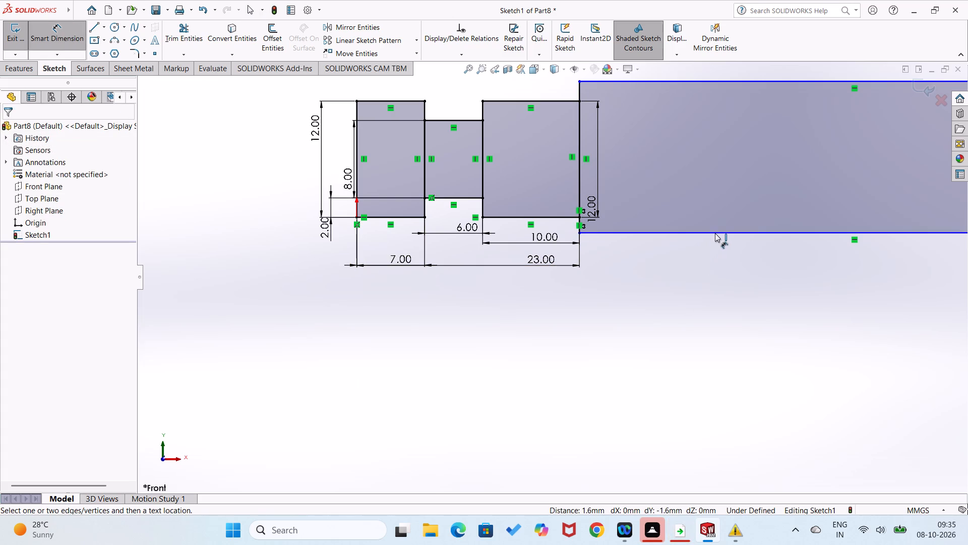
click(715, 233)
click(717, 276)
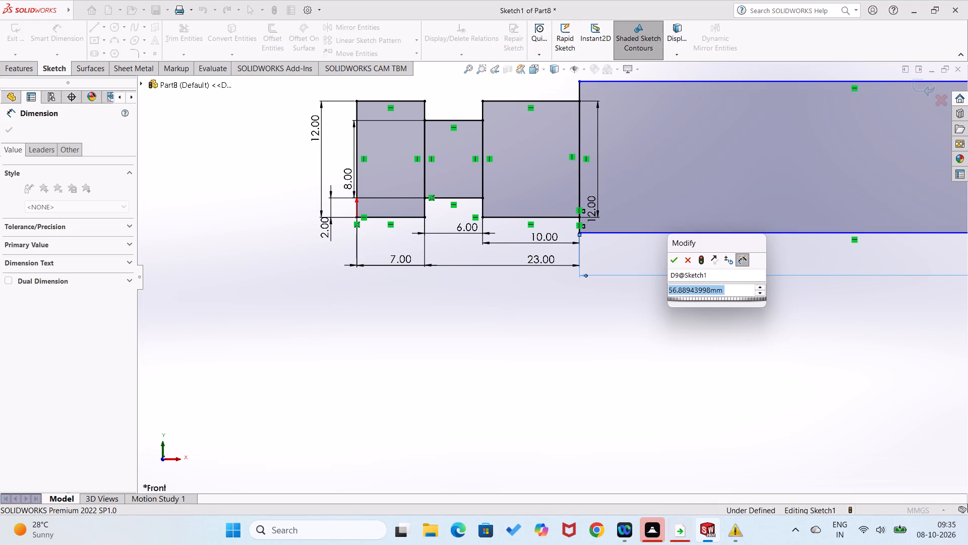
text(82)
key(Return)
click(709, 322)
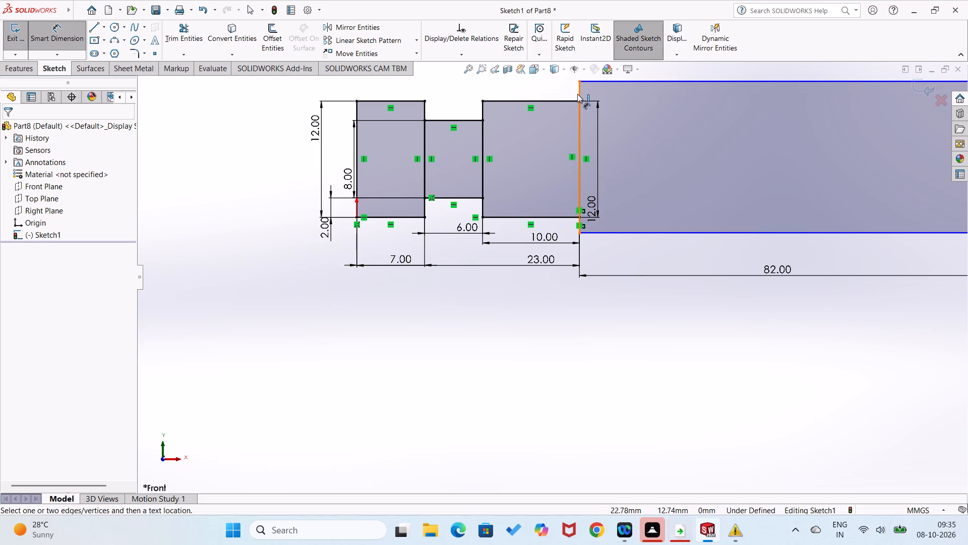
Dimension the fourth rectangle's left edge at 18 mm and leave the dimension command.
click(577, 94)
click(554, 144)
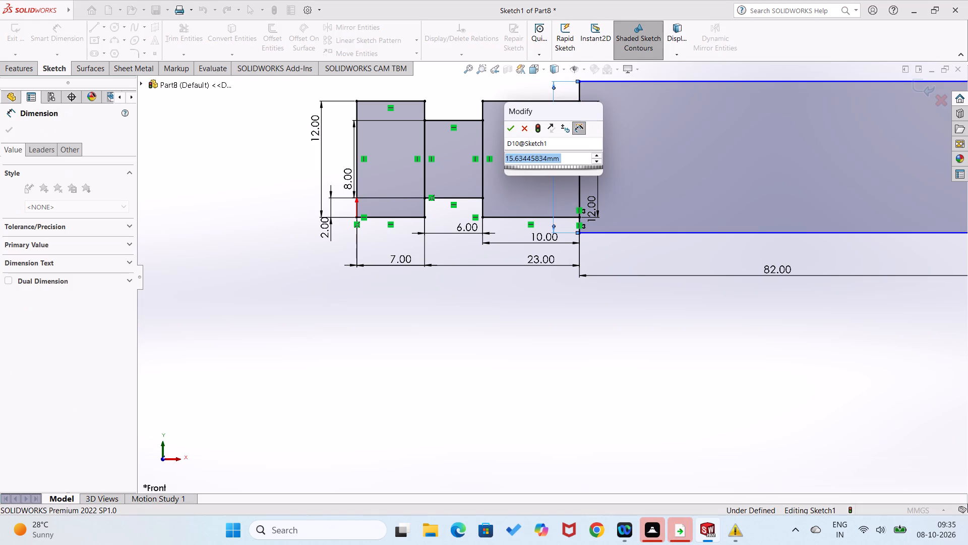
text(18)
key(Return)
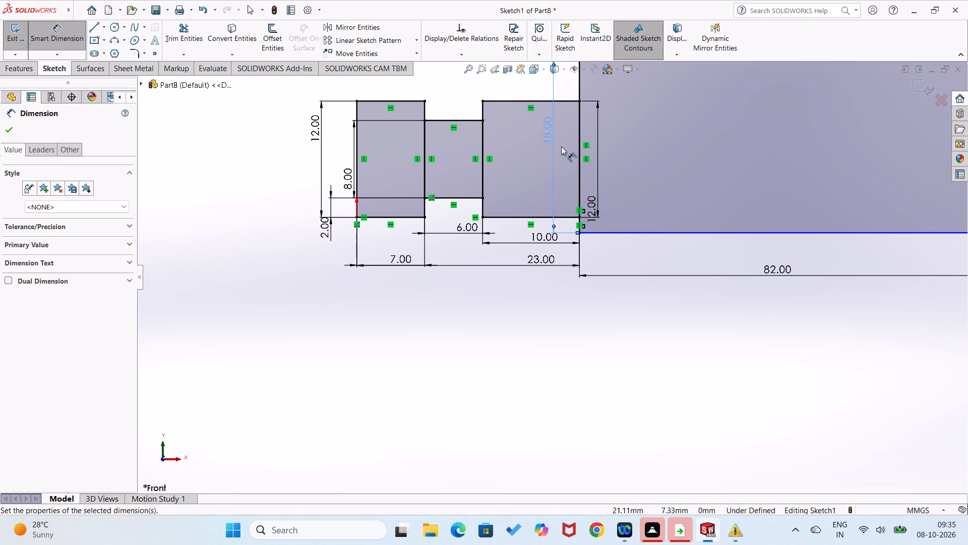
click(536, 325)
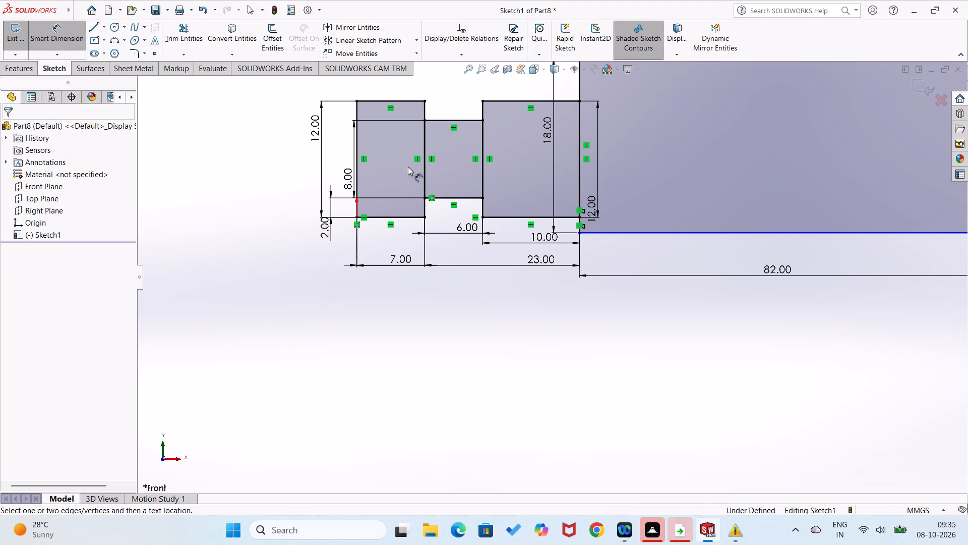
key(Escape)
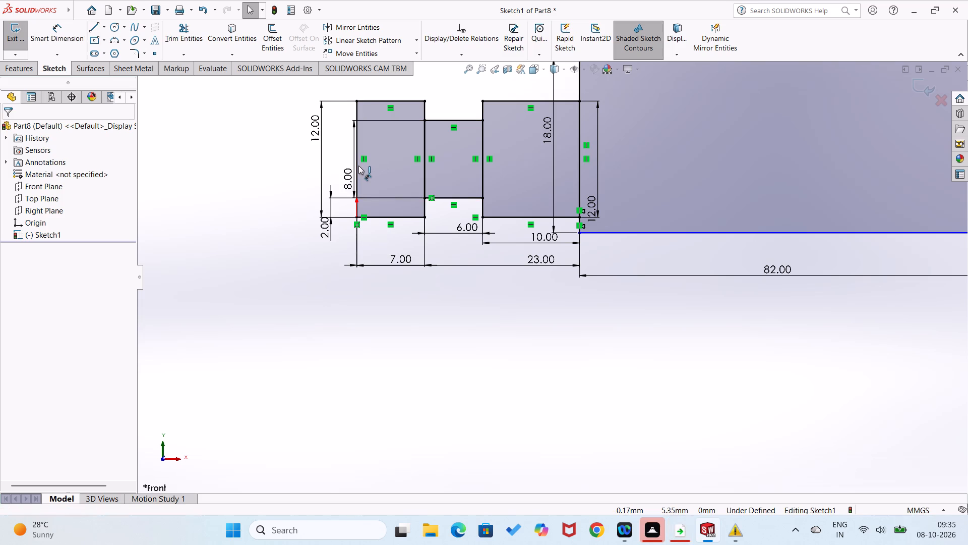
key(Escape)
key(Escape)
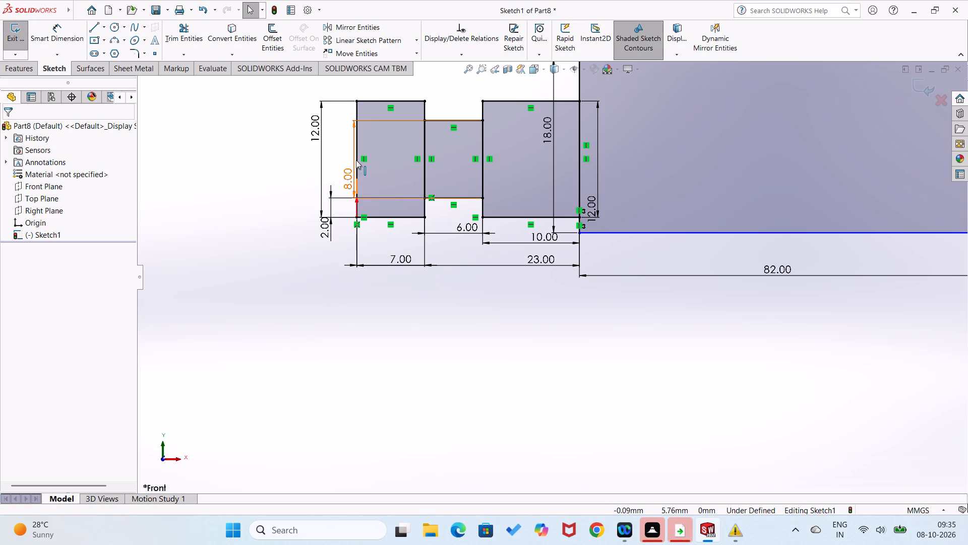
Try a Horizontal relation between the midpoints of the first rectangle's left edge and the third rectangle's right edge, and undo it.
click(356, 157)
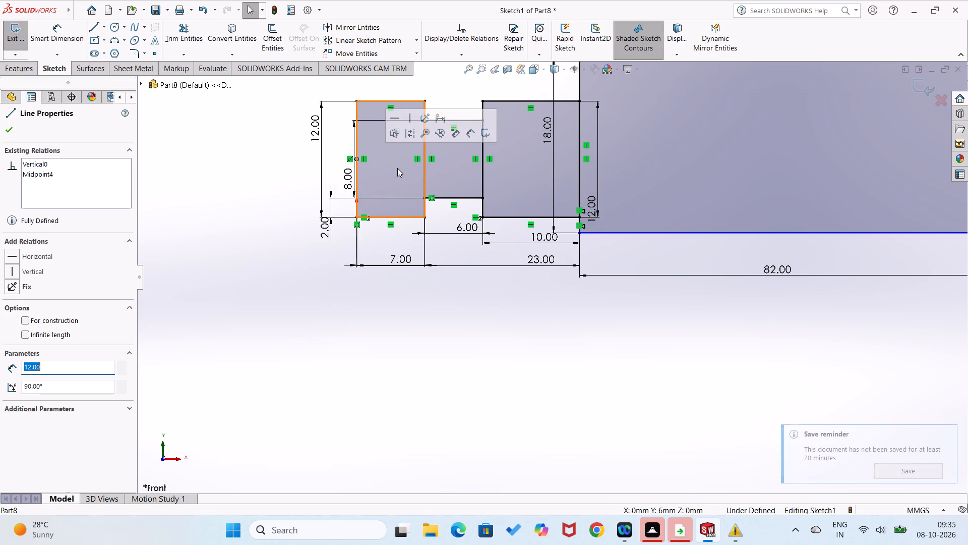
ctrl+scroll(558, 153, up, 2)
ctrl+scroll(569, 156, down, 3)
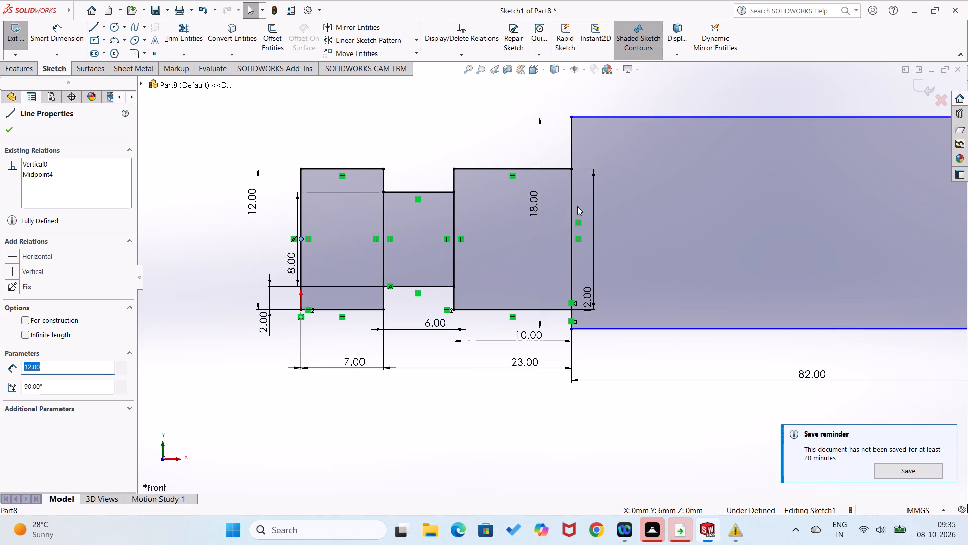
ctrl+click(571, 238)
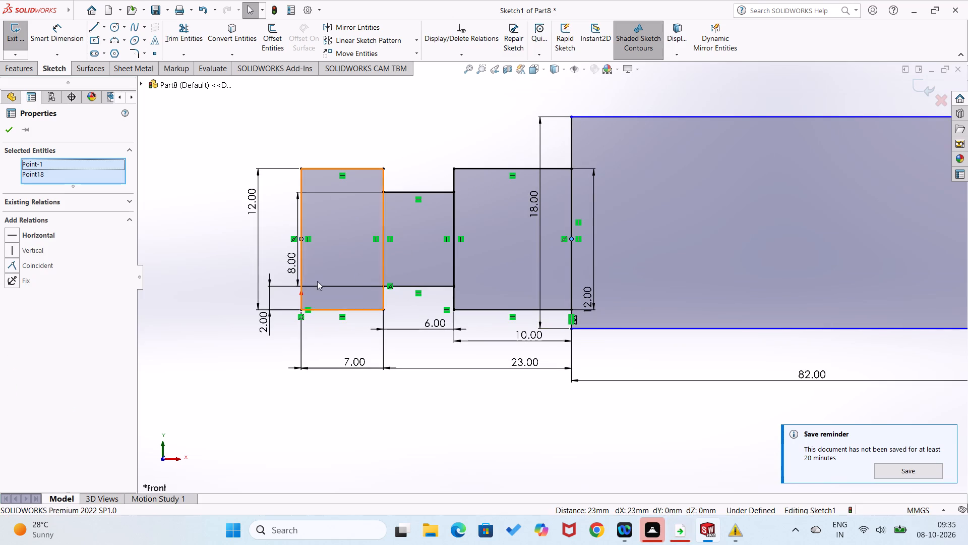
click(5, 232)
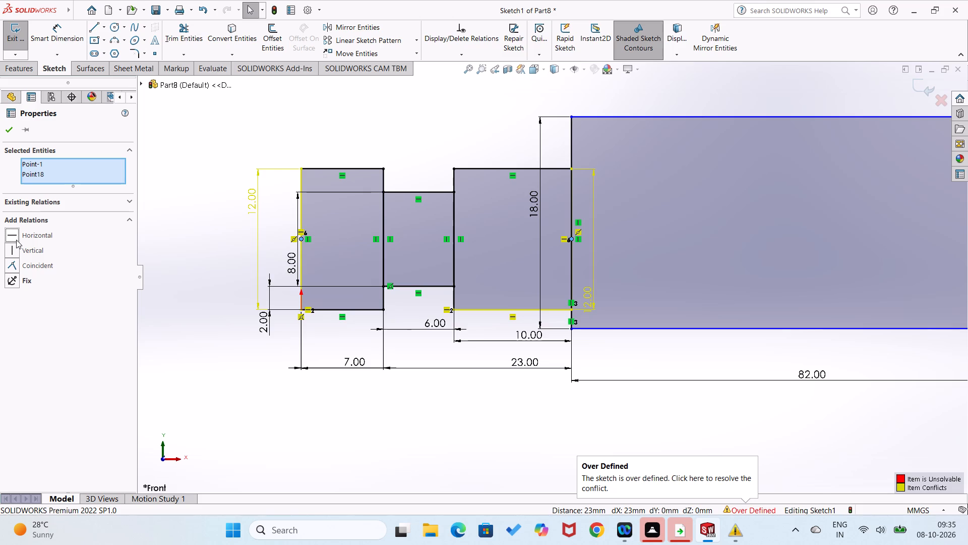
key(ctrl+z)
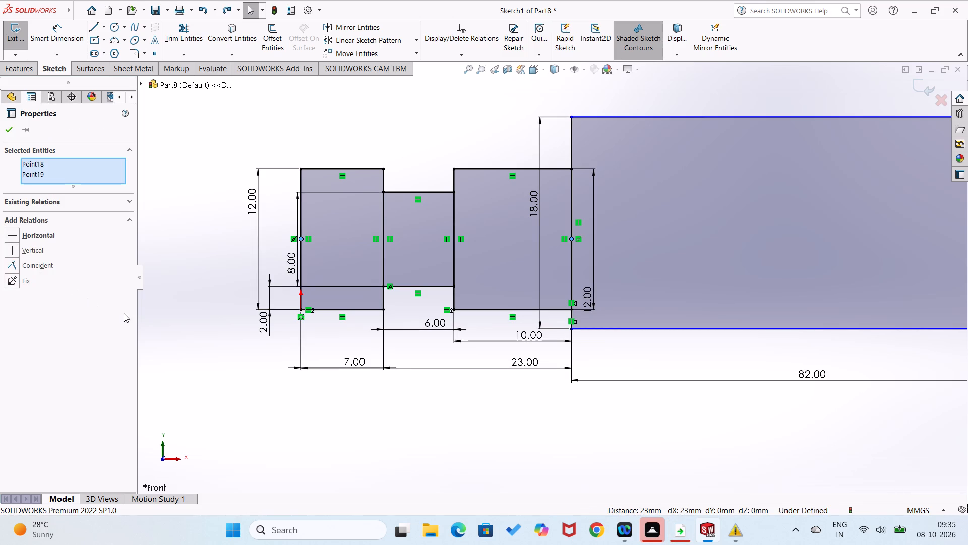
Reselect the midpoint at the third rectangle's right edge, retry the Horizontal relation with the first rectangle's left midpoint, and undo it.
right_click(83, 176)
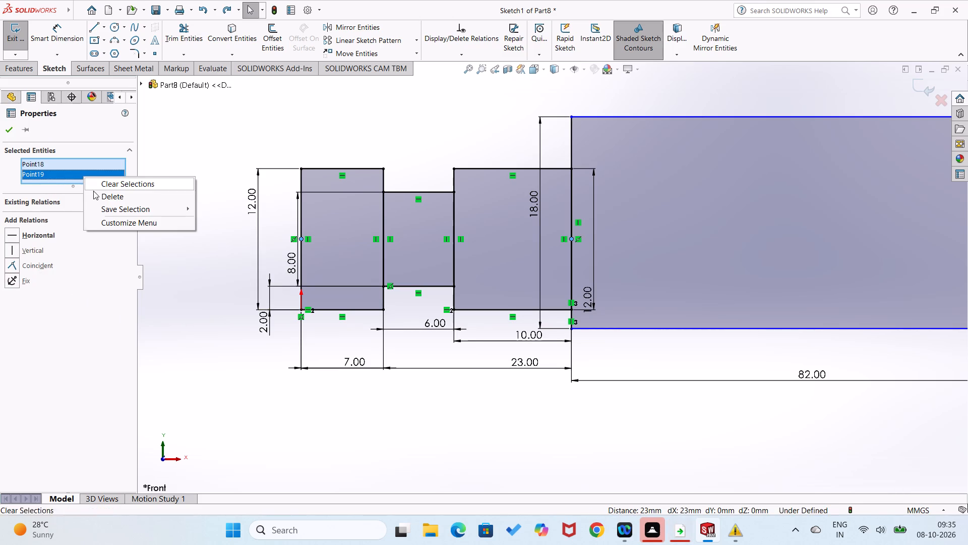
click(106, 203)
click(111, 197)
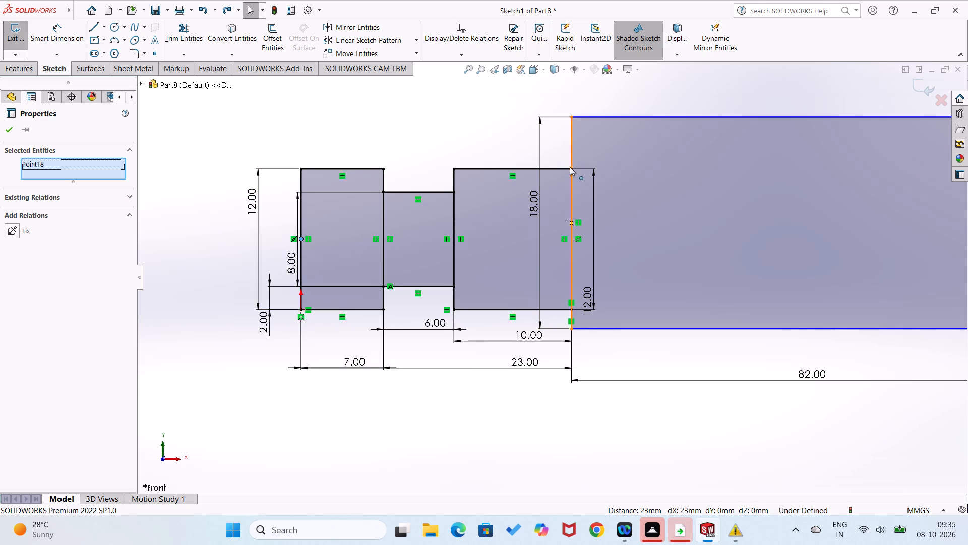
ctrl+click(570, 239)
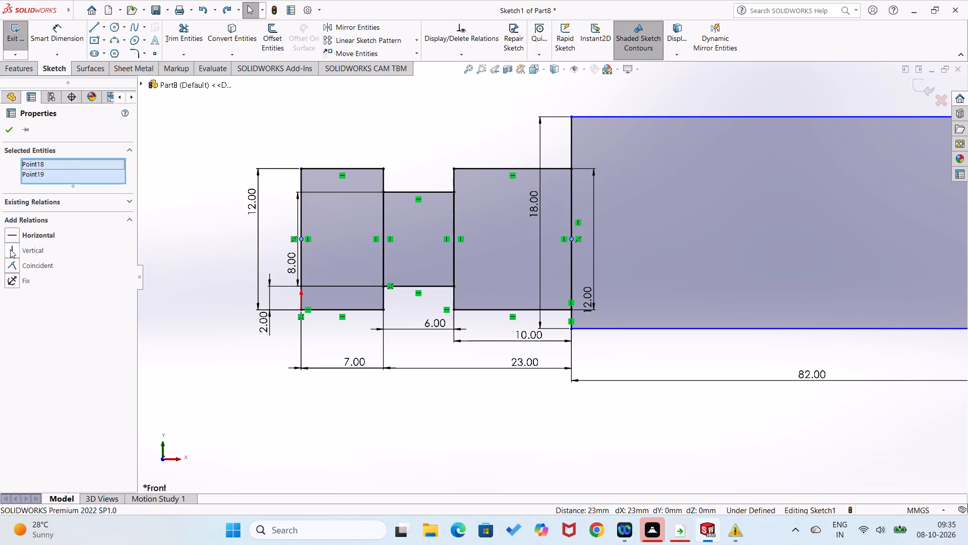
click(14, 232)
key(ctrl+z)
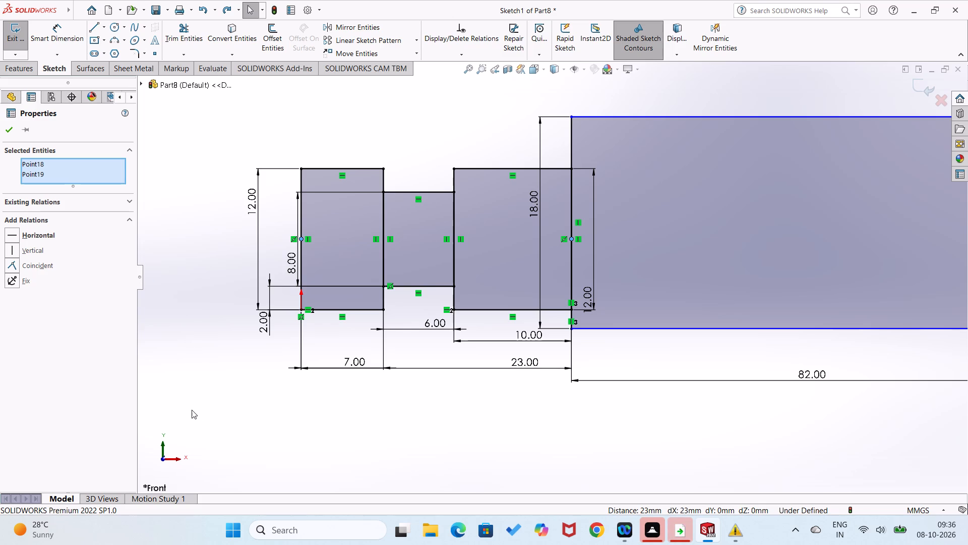
Dimension the vertical offset between the third rectangle's lower-right corner and the fourth rectangle's lower-left corner at 3 mm.
right_drag(215, 433, 189, 306)
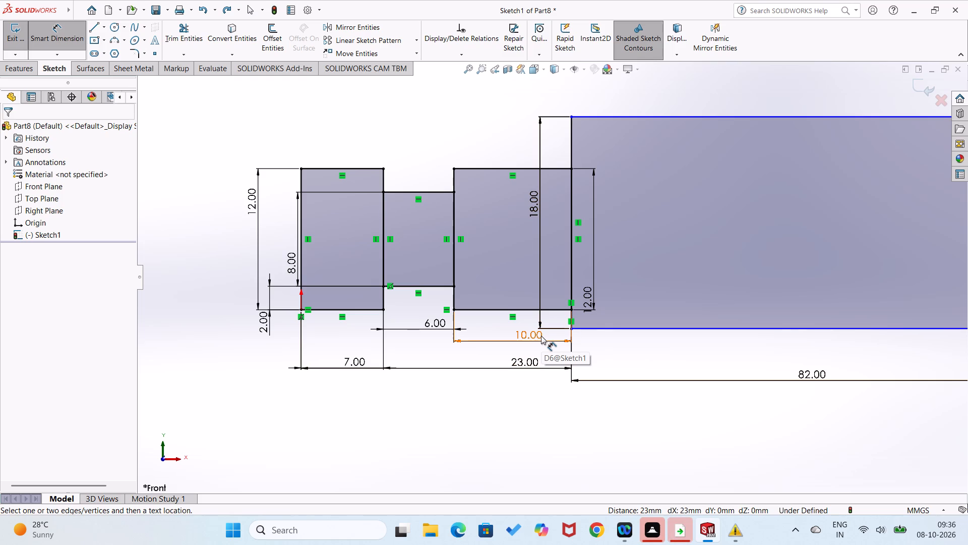
click(570, 331)
click(573, 310)
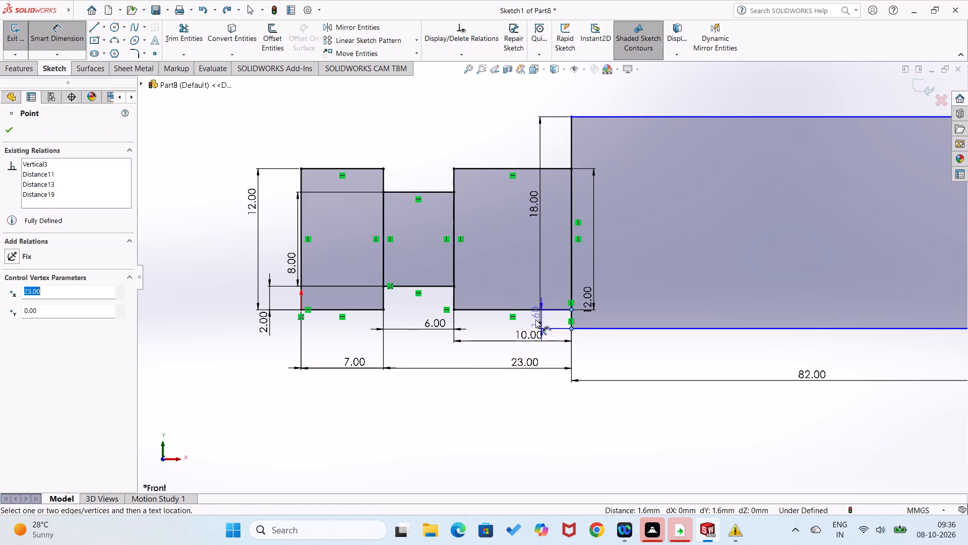
click(504, 331)
key(3)
key(Return)
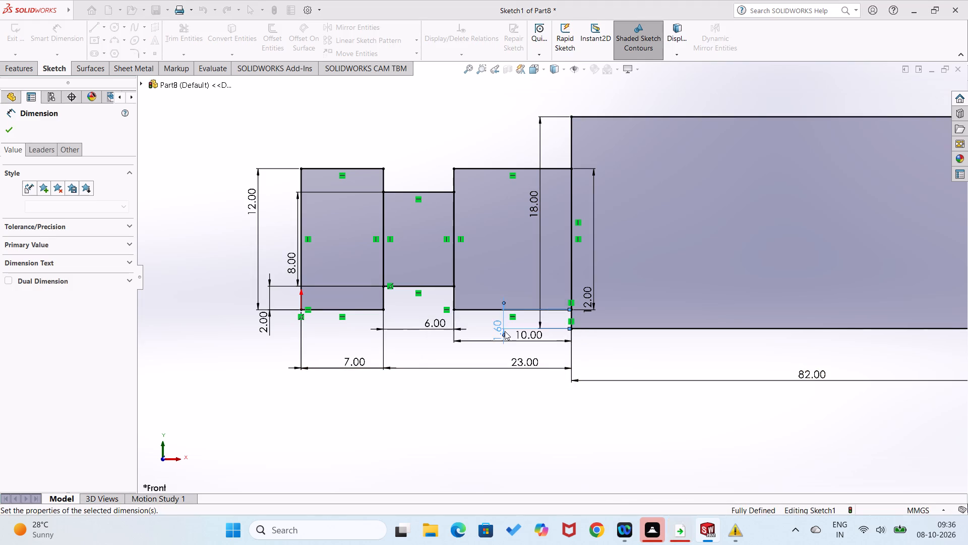
click(508, 410)
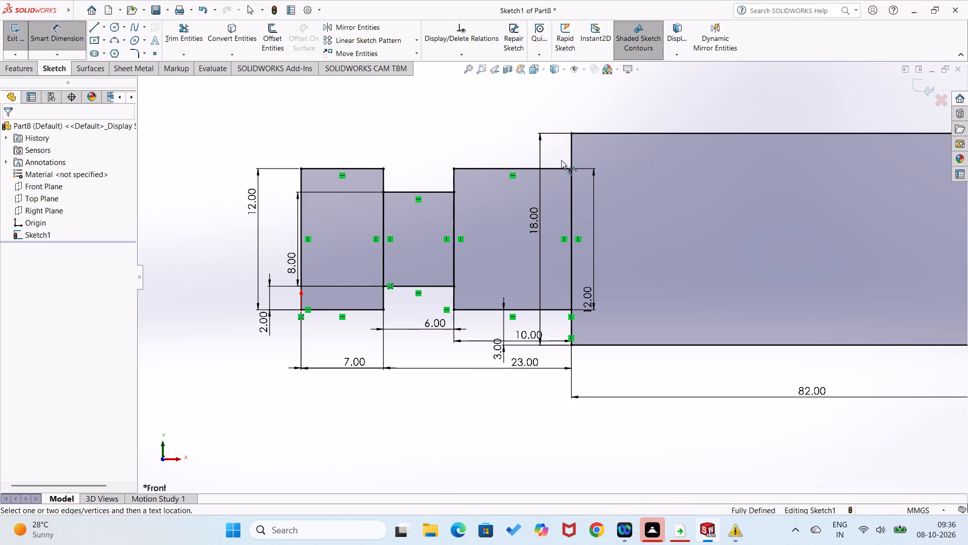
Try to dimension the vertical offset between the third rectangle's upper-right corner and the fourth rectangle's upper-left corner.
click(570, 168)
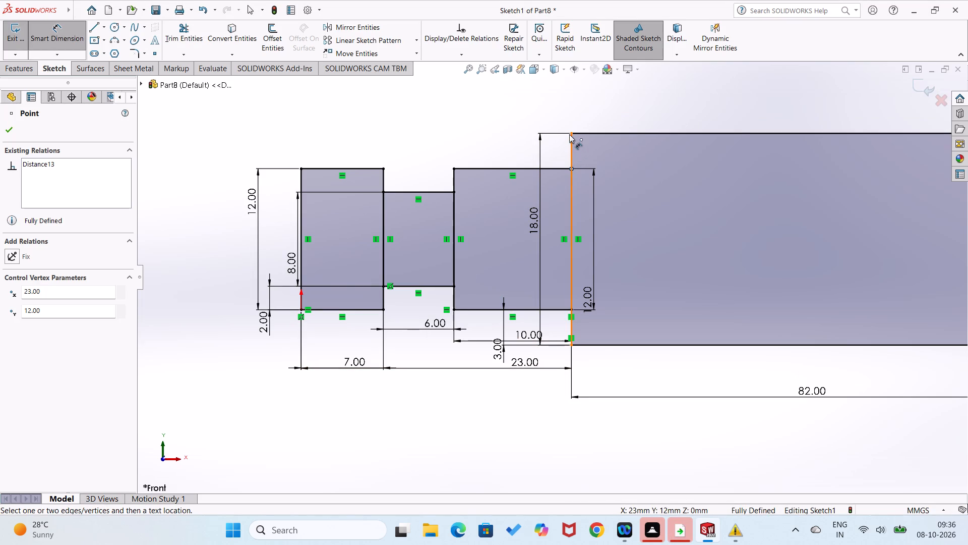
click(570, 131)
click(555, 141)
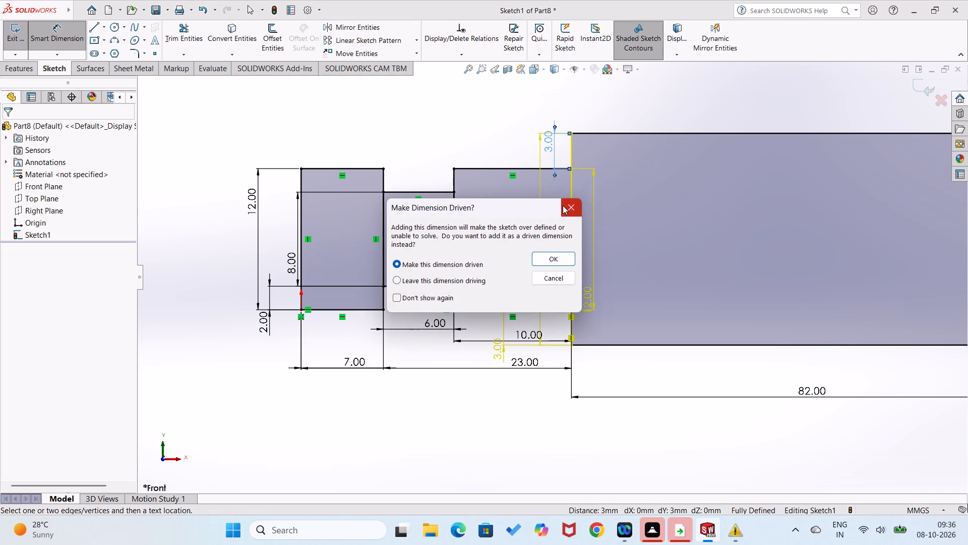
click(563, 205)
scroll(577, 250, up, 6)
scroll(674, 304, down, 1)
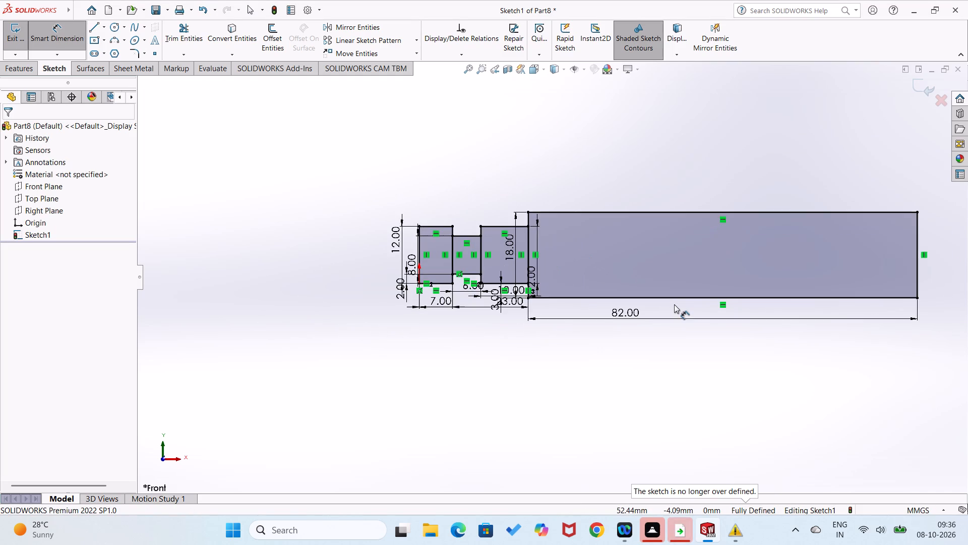
Sketch a fifth corner rectangle, about 7.8 mm wide and 12.5 mm high, adjoining the fourth rectangle's right edge.
scroll(674, 304, up, 2)
scroll(744, 326, down, 2)
scroll(744, 326, up, 2)
scroll(757, 311, down, 1)
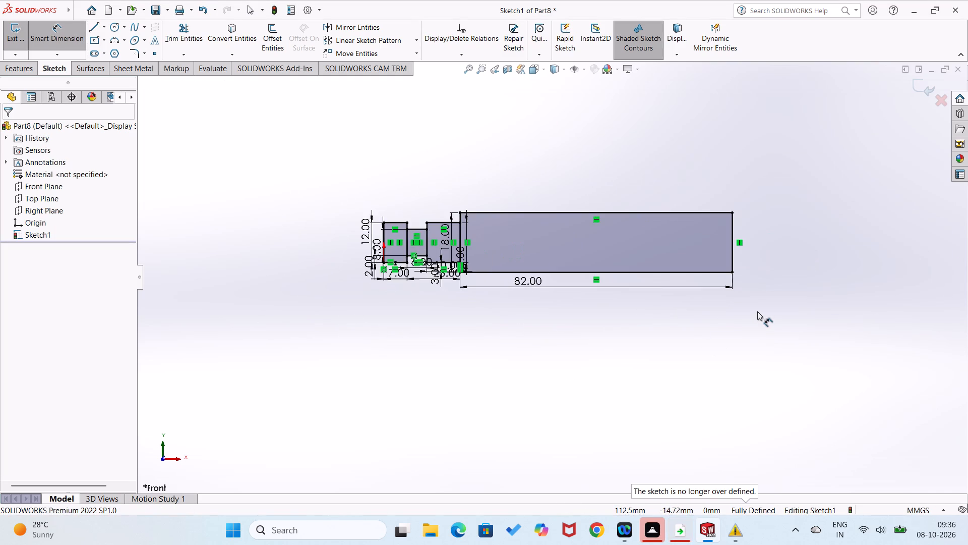
scroll(757, 311, down, 2)
scroll(709, 258, up, 2)
scroll(694, 222, down, 2)
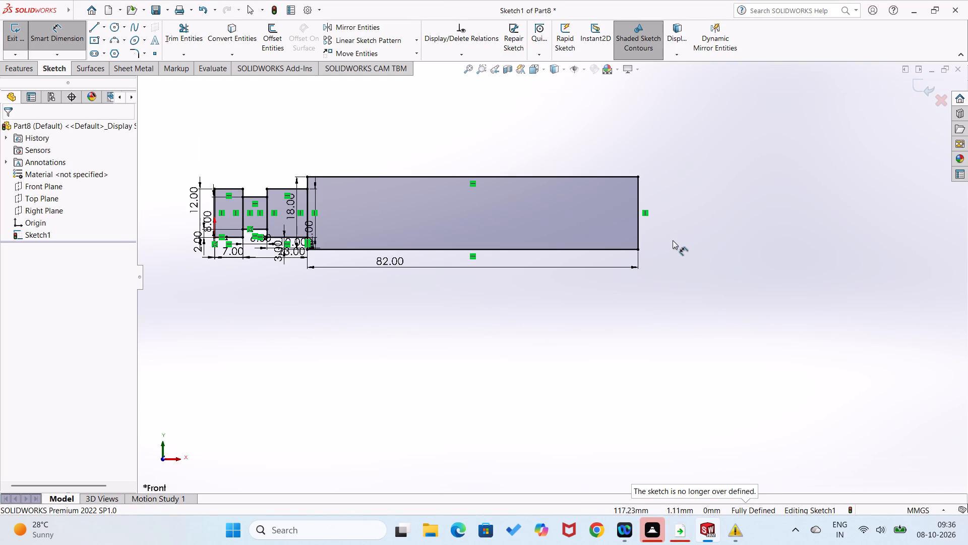
right_drag(680, 227, 652, 341)
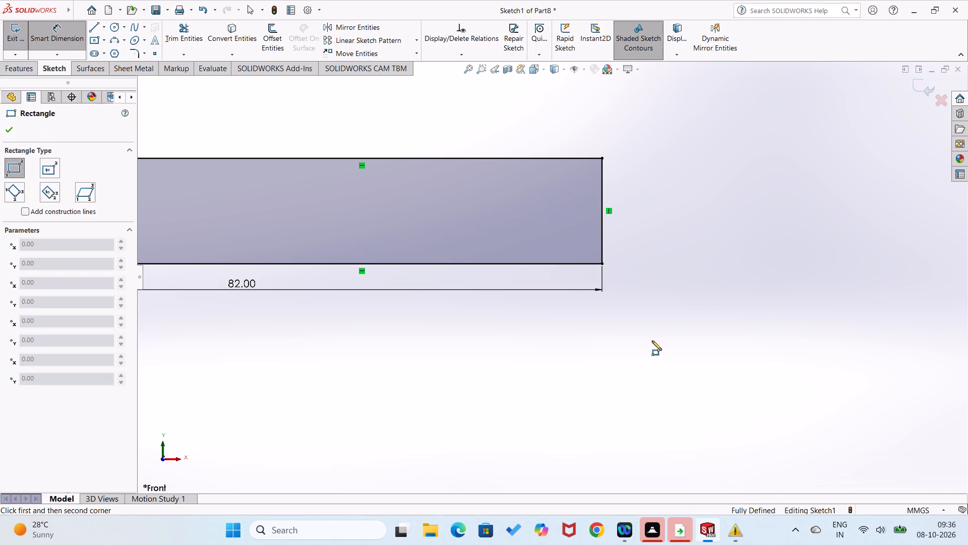
click(600, 176)
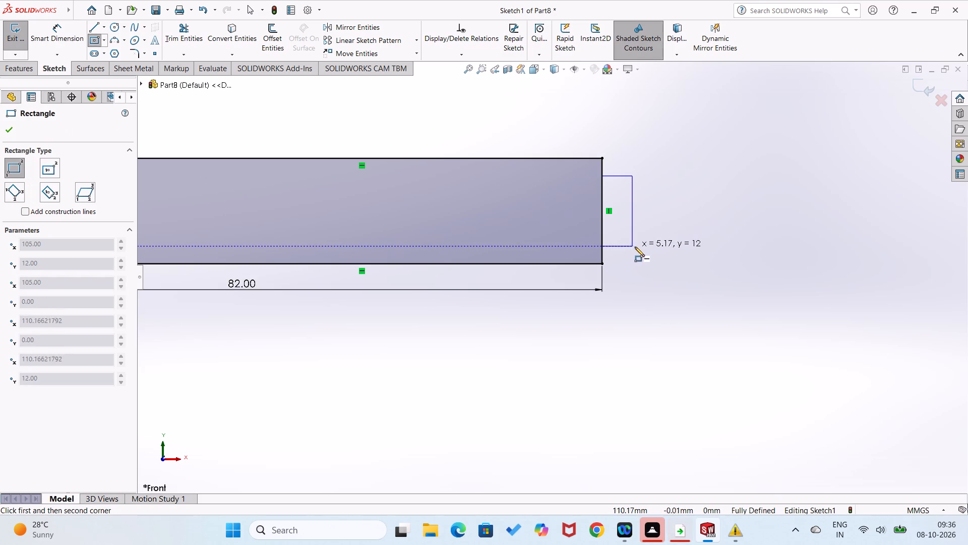
click(647, 249)
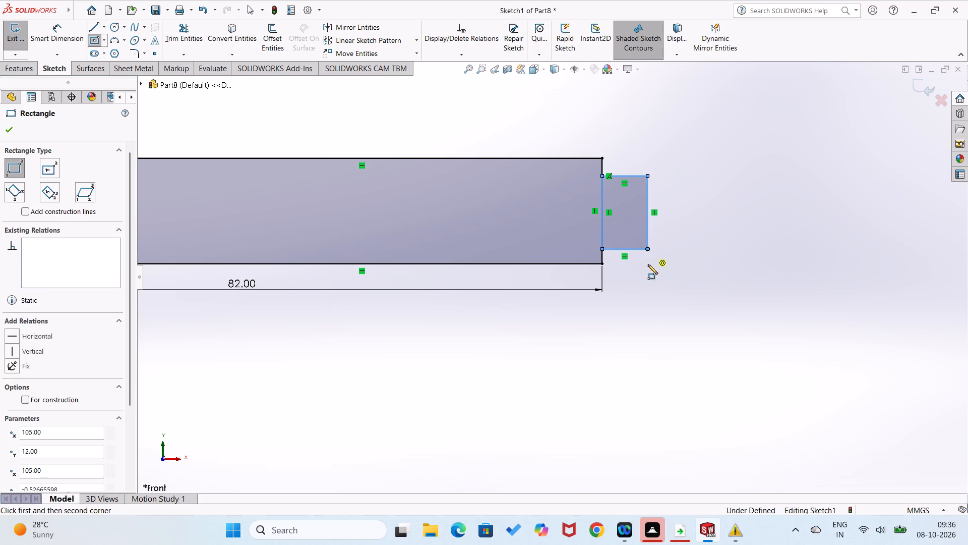
Dimension the fifth rectangle's width at 10 mm along its bottom edge.
right_drag(658, 335, 685, 254)
click(635, 247)
click(637, 268)
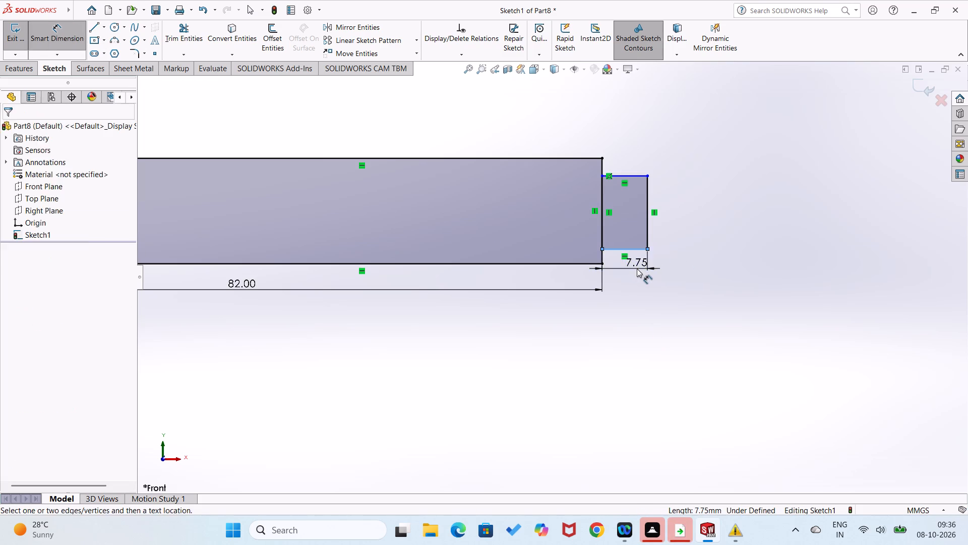
text(10)
key(Return)
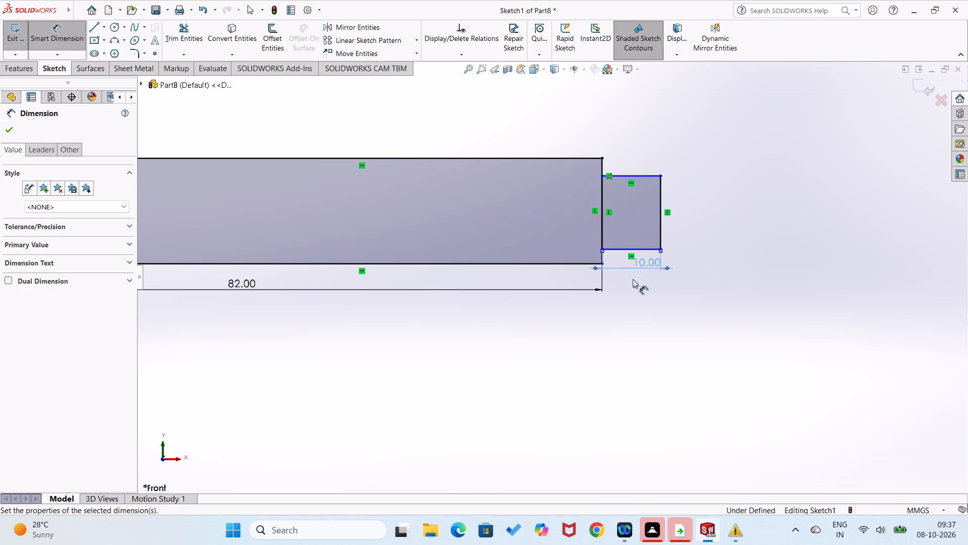
click(627, 310)
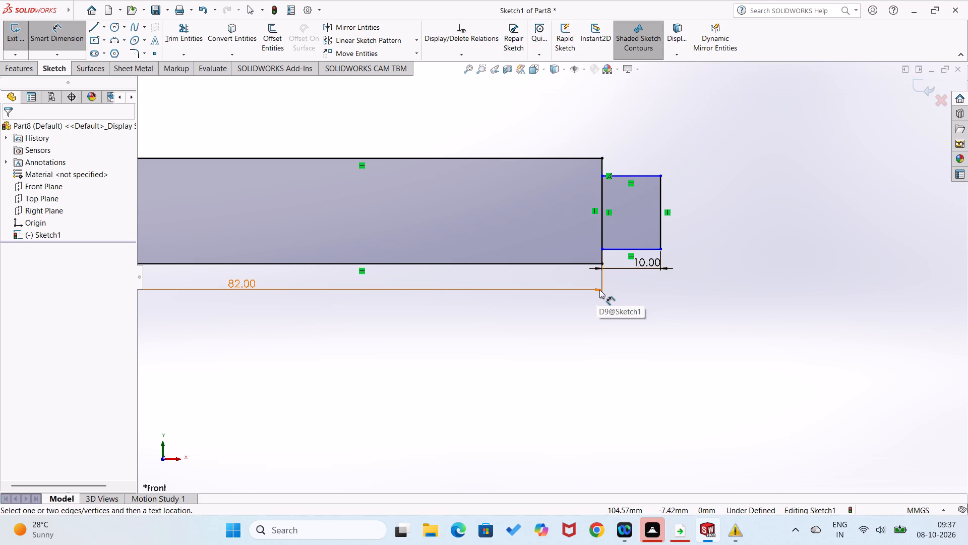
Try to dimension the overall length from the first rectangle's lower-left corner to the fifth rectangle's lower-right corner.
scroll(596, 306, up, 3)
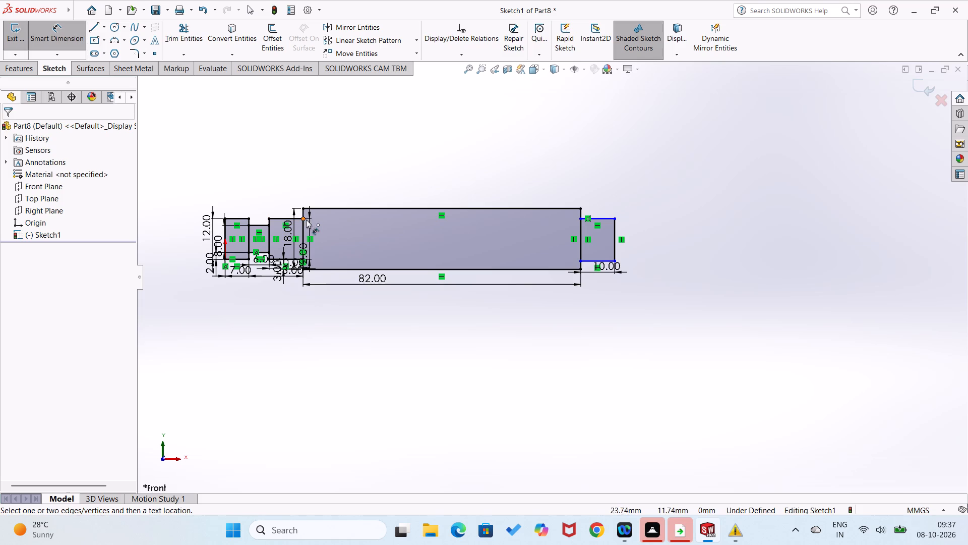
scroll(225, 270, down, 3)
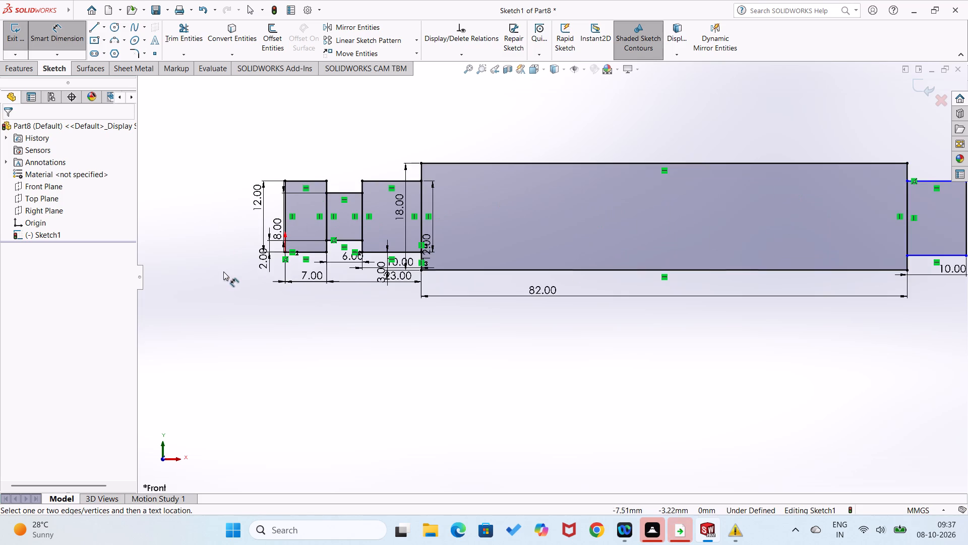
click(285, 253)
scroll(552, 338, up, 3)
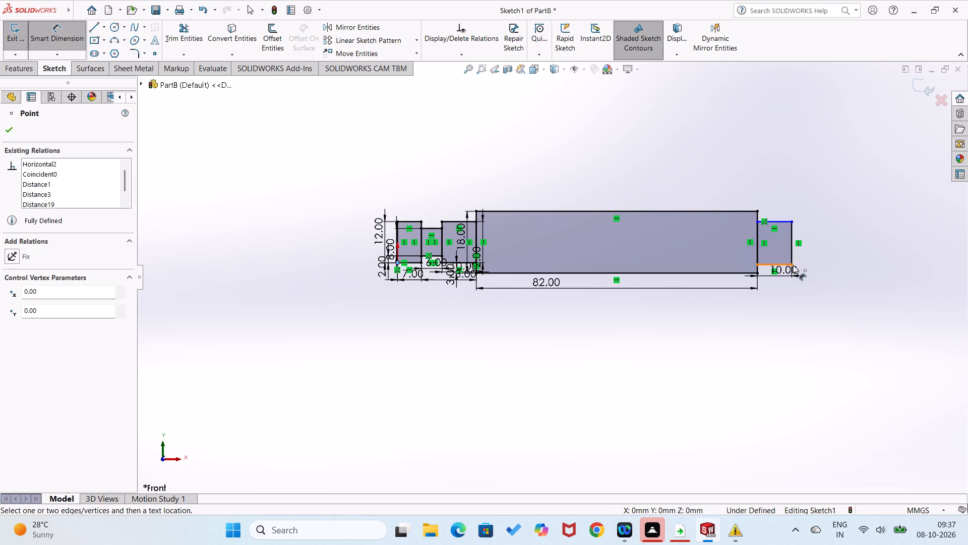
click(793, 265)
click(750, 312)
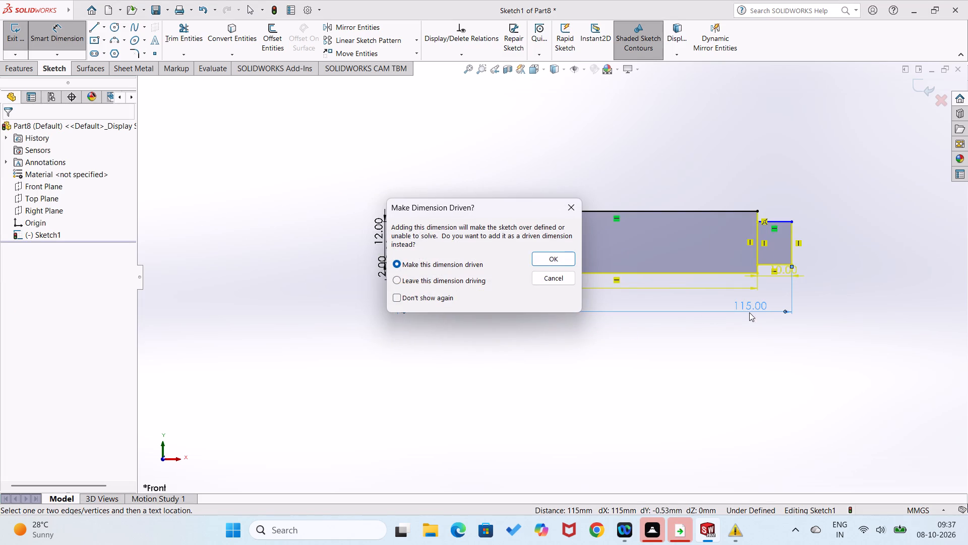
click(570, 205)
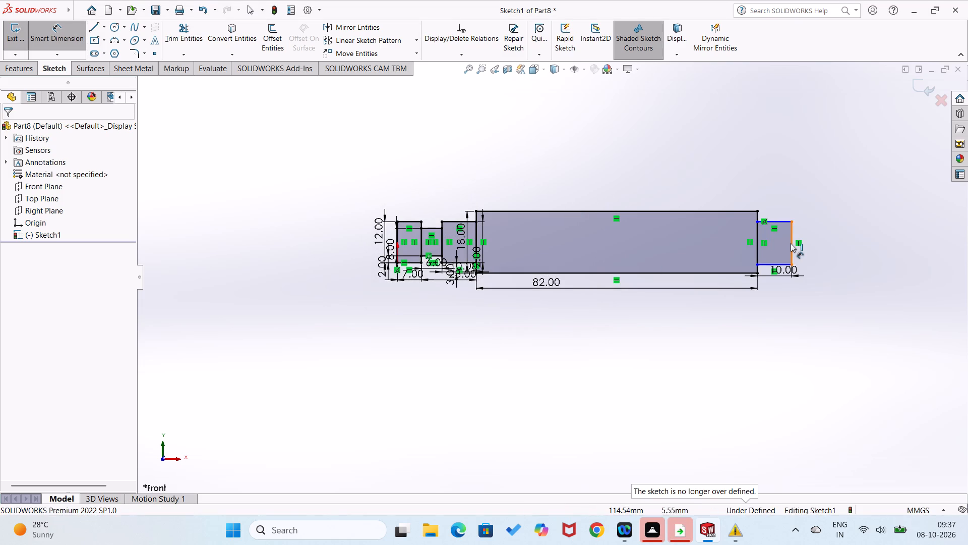
Dimension the fifth rectangle's height at 12 mm along its right edge.
click(791, 242)
click(807, 247)
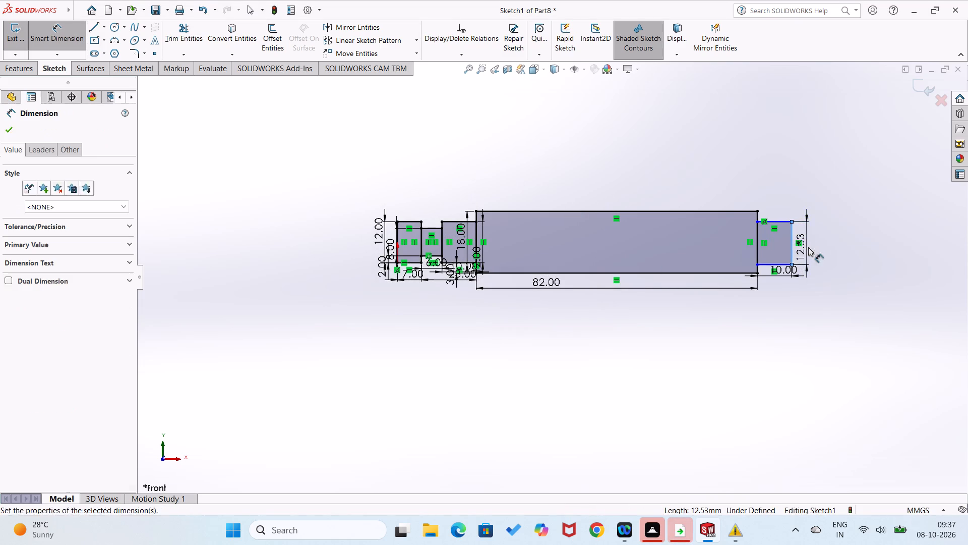
text(12)
key(Return)
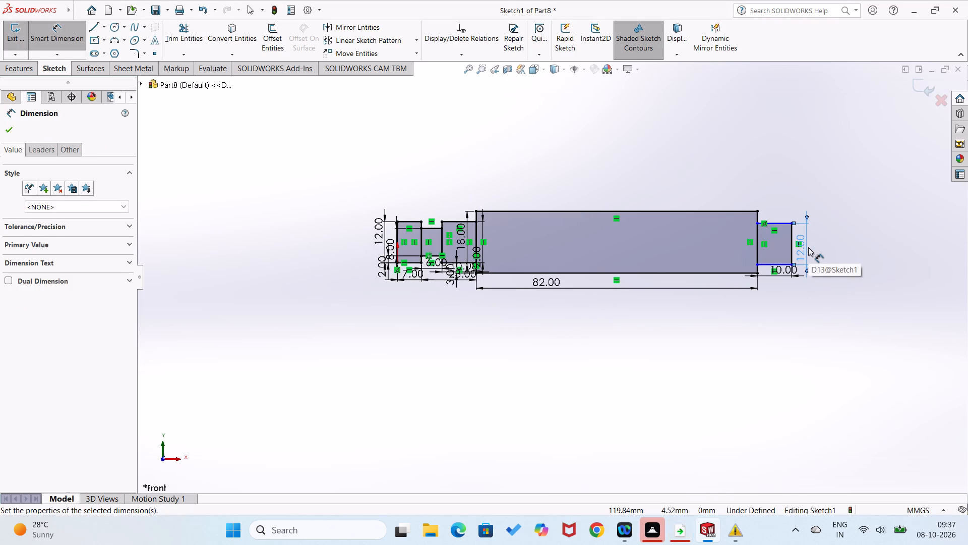
click(820, 280)
click(820, 284)
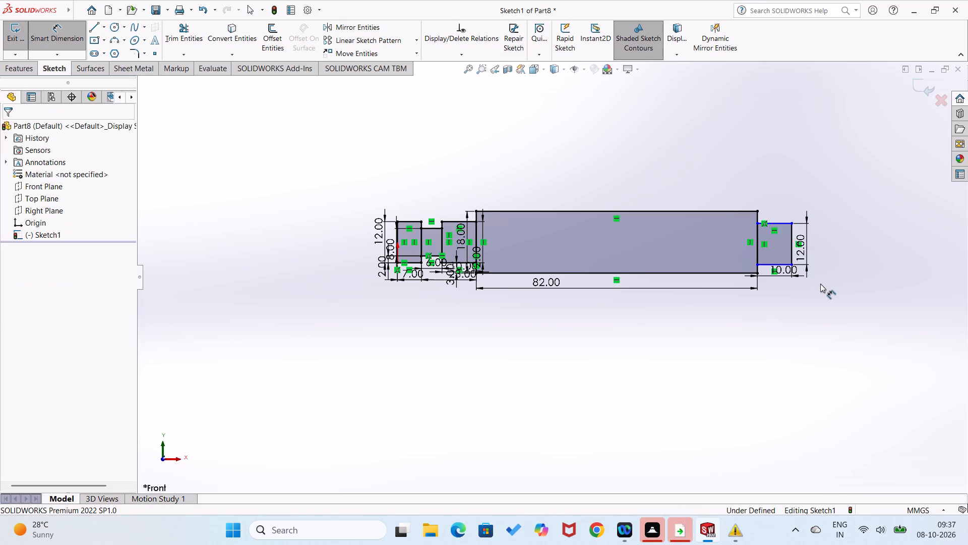
Dimension the vertical offset between the fourth rectangle's lower-right corner and the fifth rectangle's lower-left corner at 3 mm.
scroll(812, 283, down, 4)
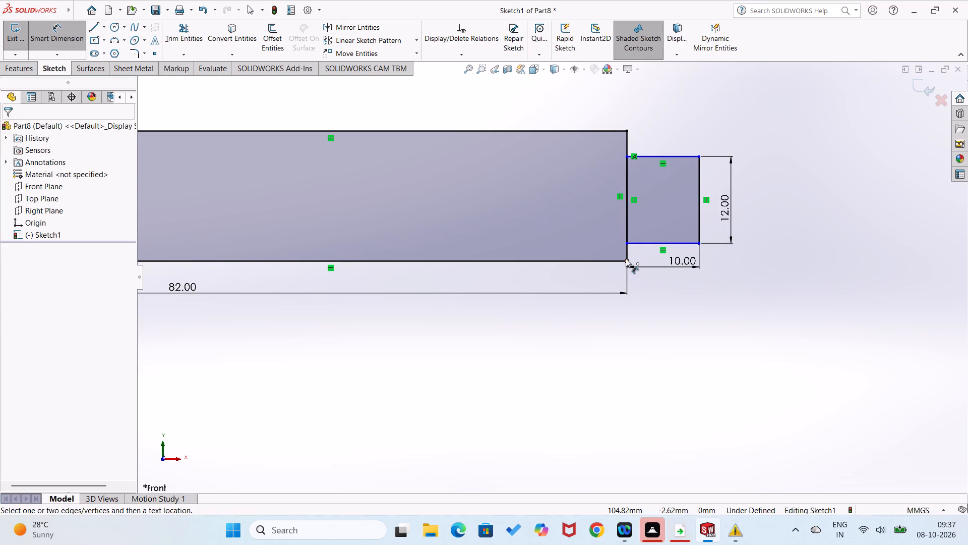
click(626, 261)
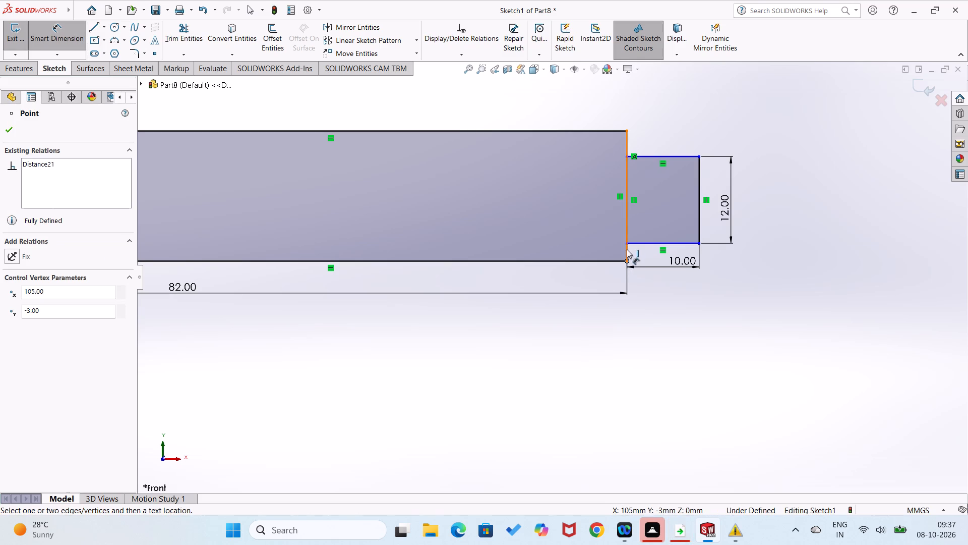
click(627, 243)
click(647, 254)
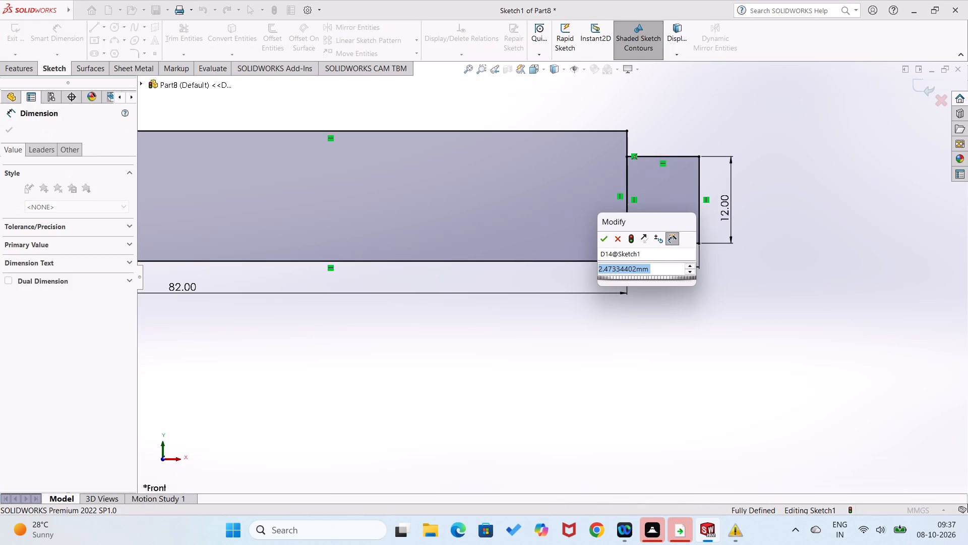
key(3)
key(Return)
click(655, 309)
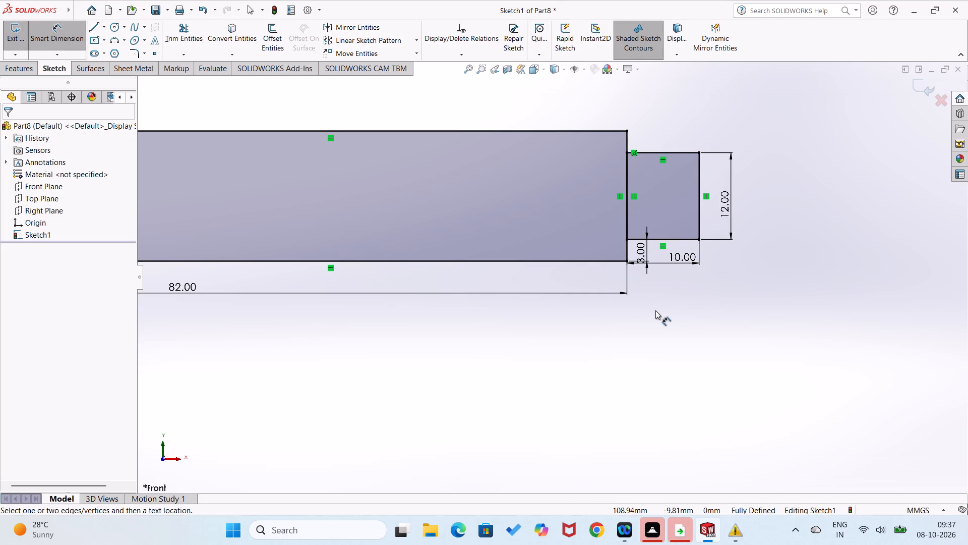
Sketch a sixth corner rectangle, about 19.6 mm wide and 18 mm high, adjoining the fifth rectangle's right edge and level with the fourth.
right_drag(686, 363, 635, 408)
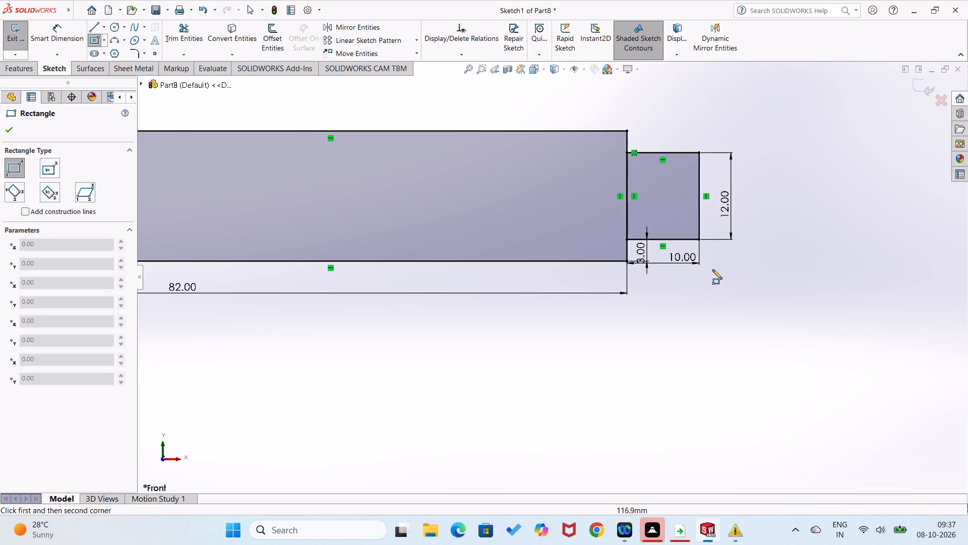
scroll(699, 264, down, 4)
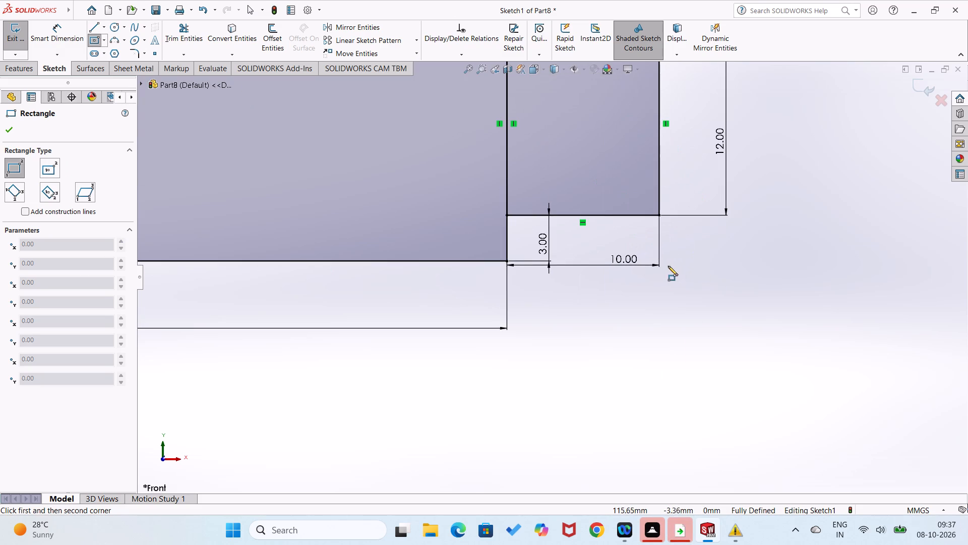
click(659, 261)
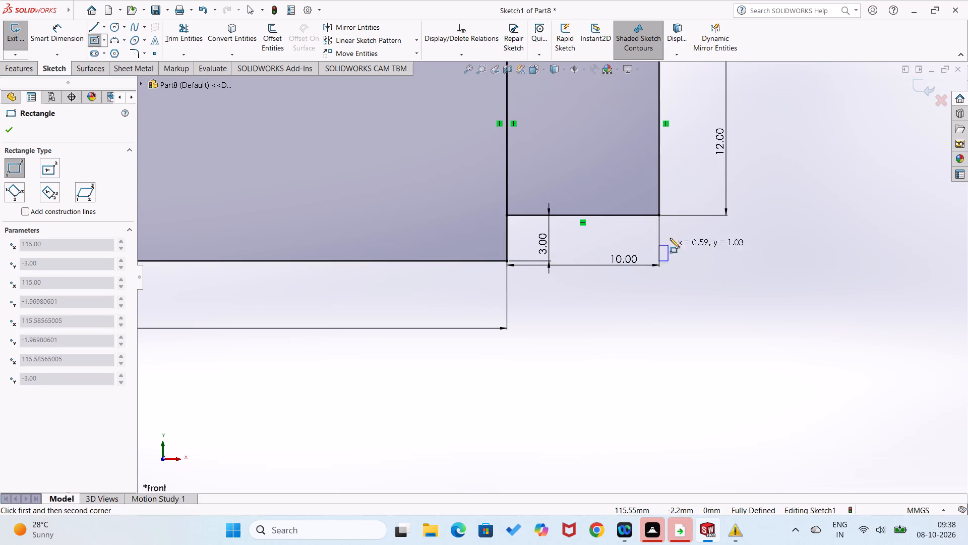
scroll(674, 222, up, 3)
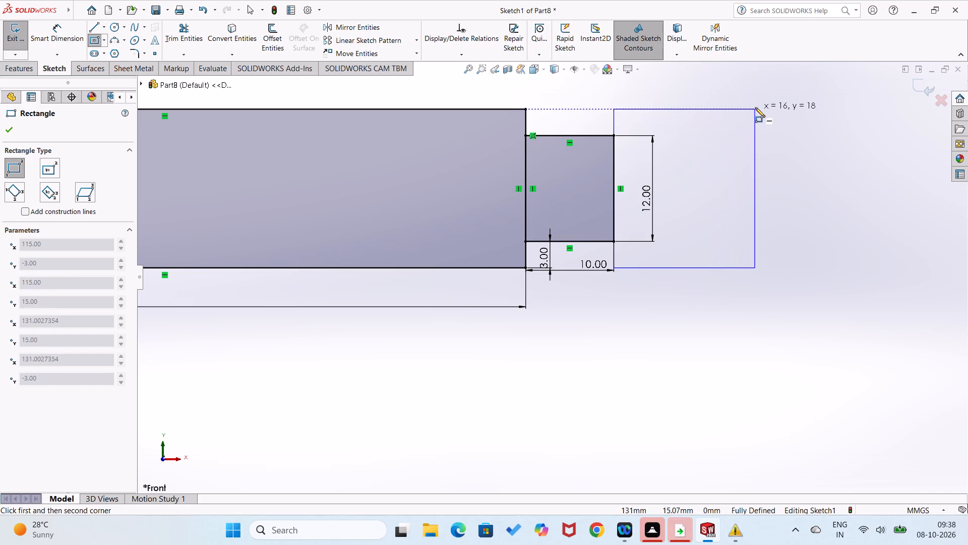
click(786, 106)
Dimension the sixth rectangle's width at 24 mm along its bottom edge.
right_drag(798, 378, 844, 270)
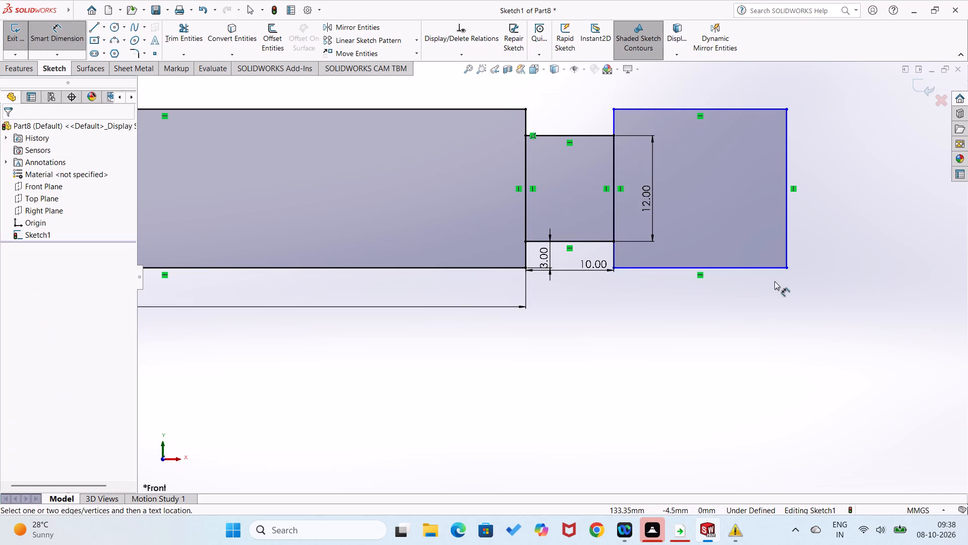
click(771, 269)
click(766, 289)
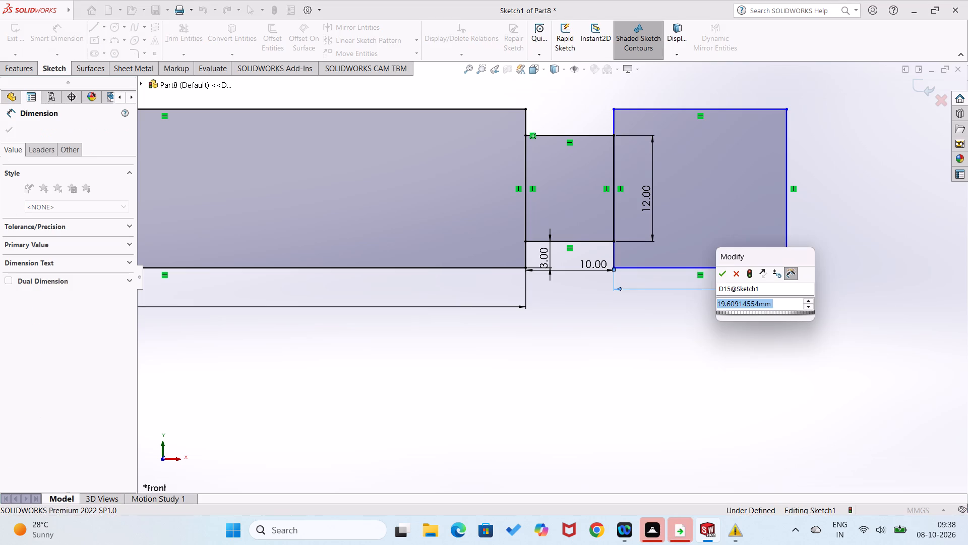
text(24.)
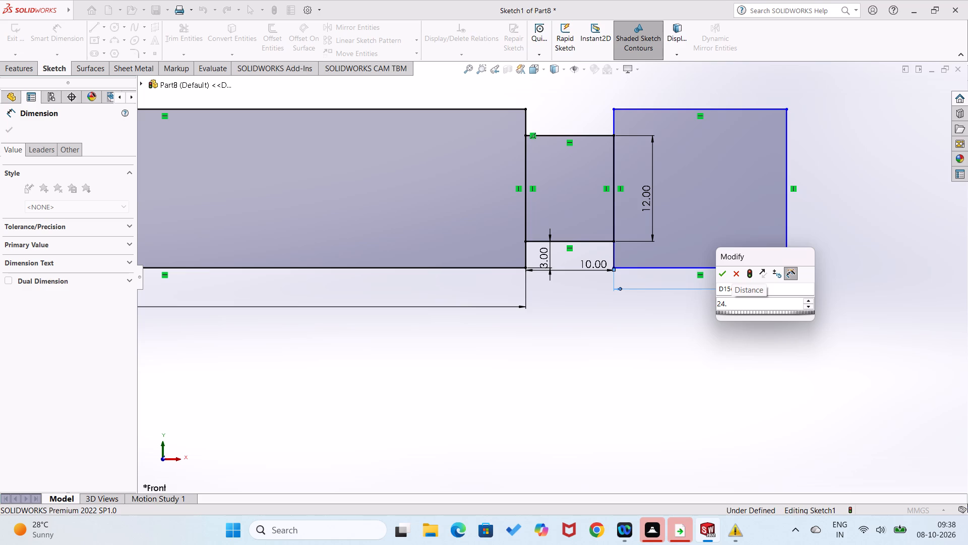
key(BackSpace)
key(Return)
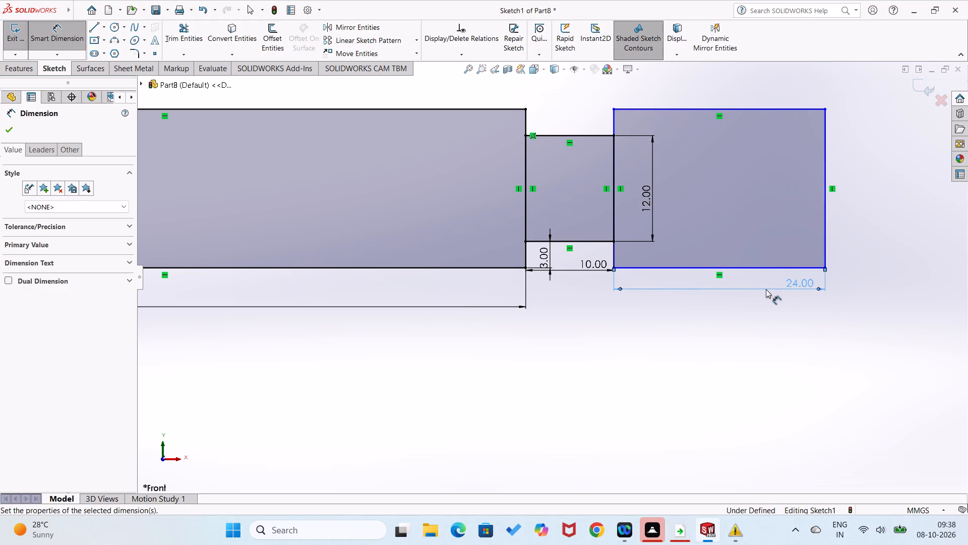
click(762, 359)
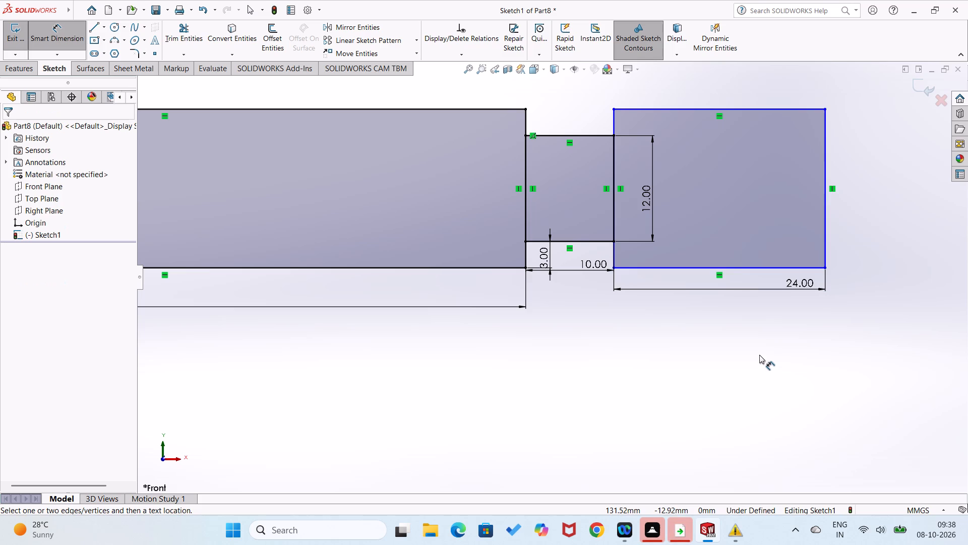
Dimension the vertical offset between the fifth rectangle's lower-right corner and the sixth rectangle's lower-left corner at 3 mm.
click(616, 266)
click(616, 240)
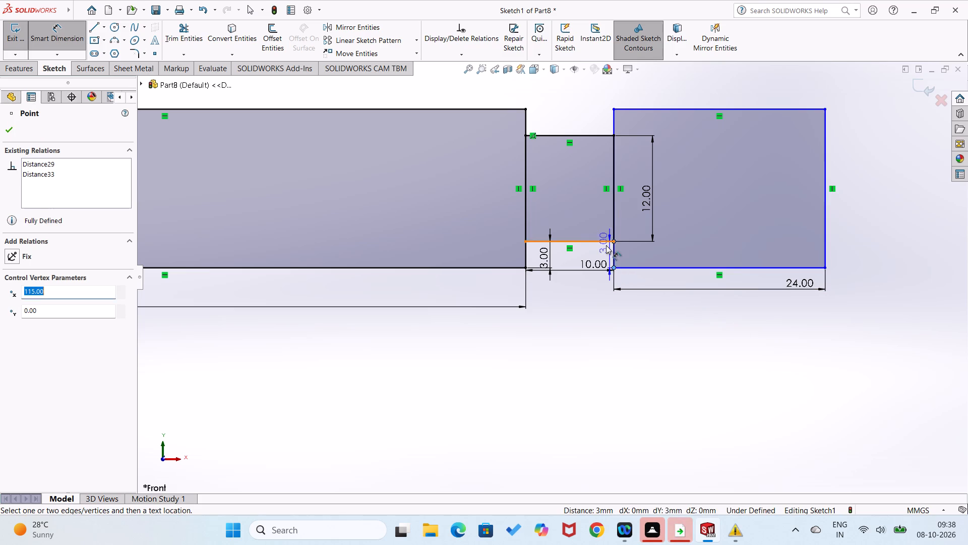
click(588, 266)
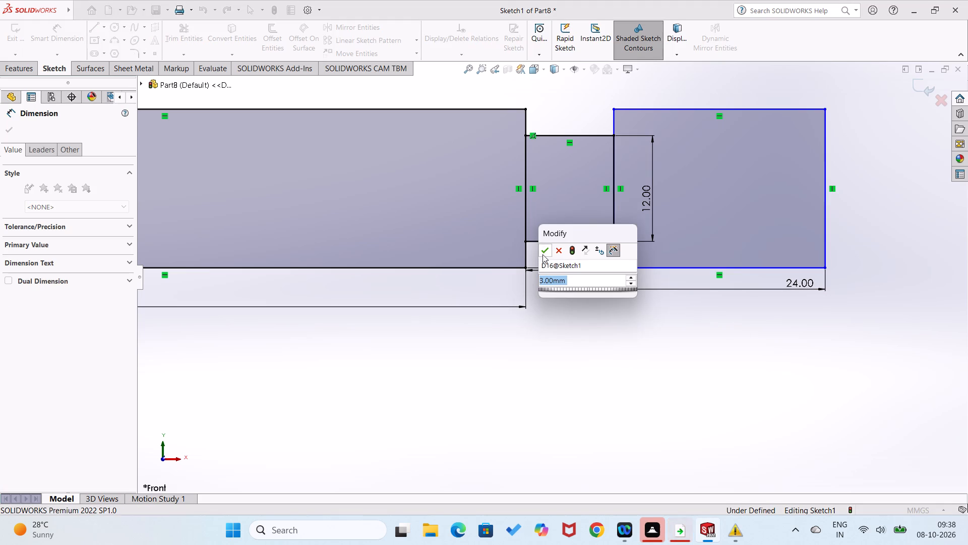
click(544, 253)
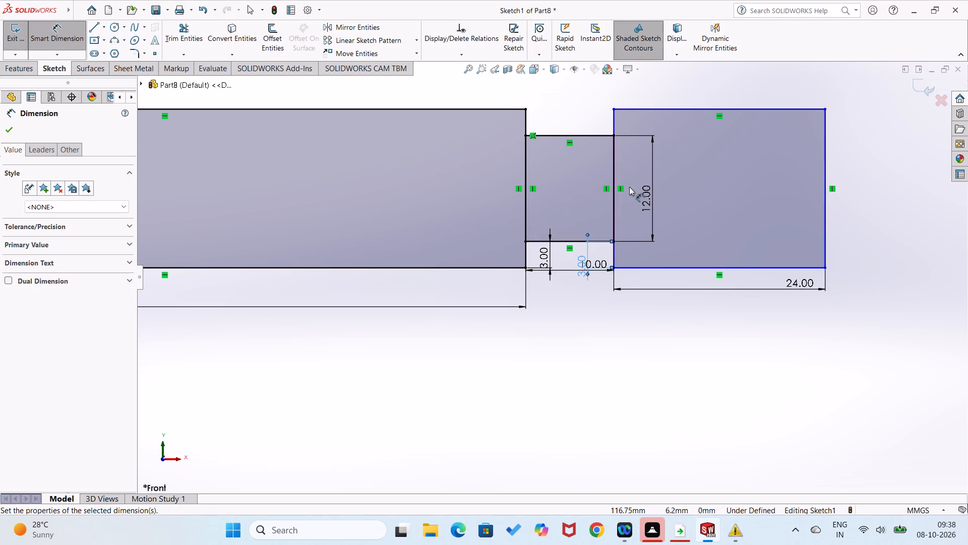
Dimension the vertical offset between the sixth rectangle's upper-left corner and the fifth rectangle's upper-right corner at 3 mm.
click(613, 109)
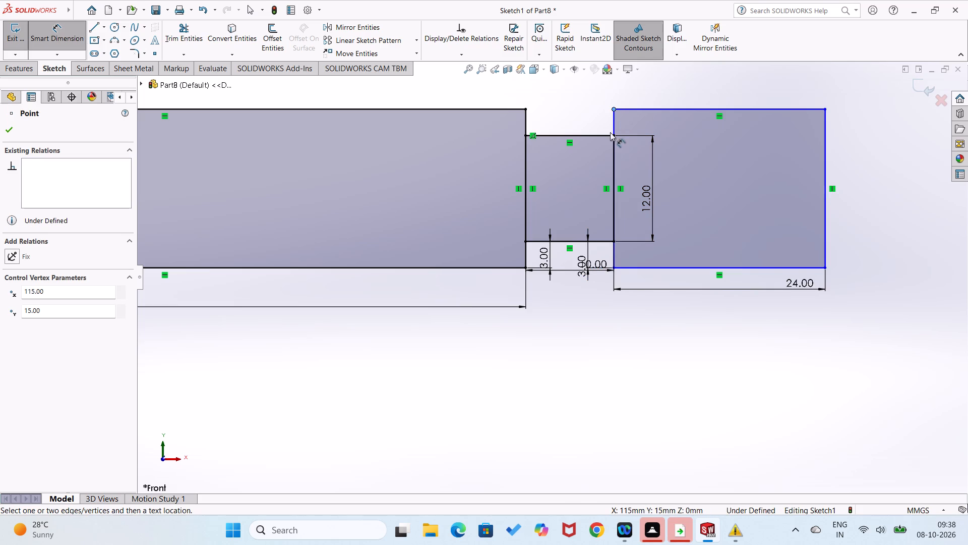
click(615, 133)
click(594, 125)
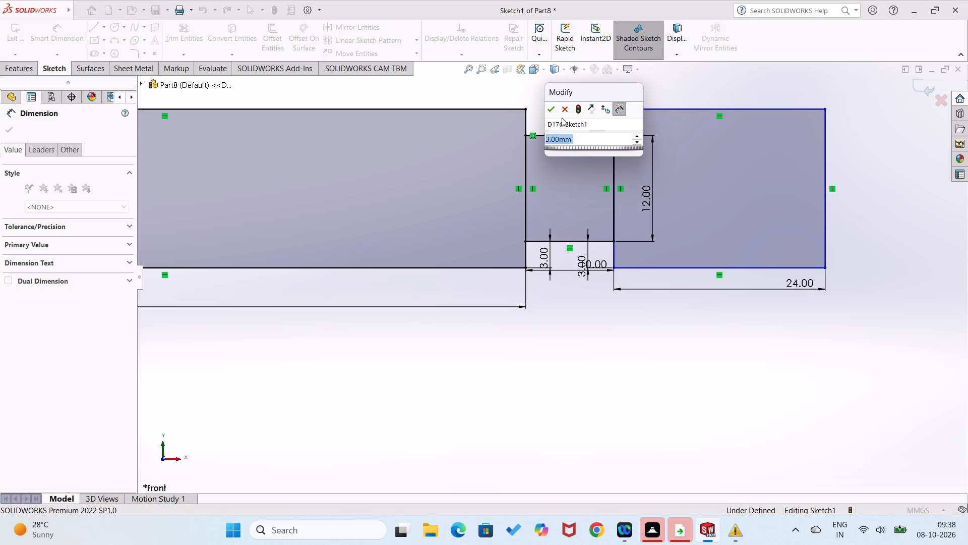
click(554, 113)
Dimension the sixth rectangle's height at 18 mm along its outer vertical edge.
click(825, 204)
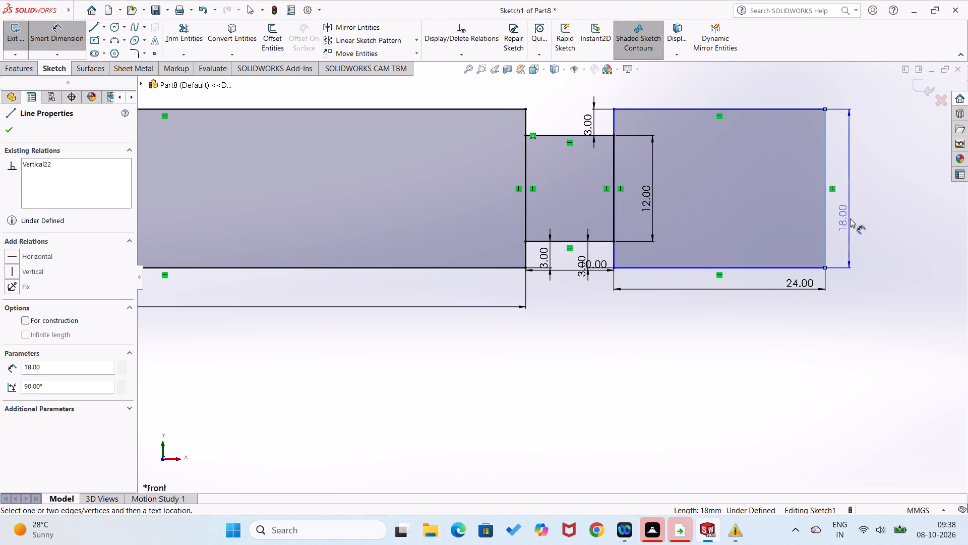
click(850, 219)
click(806, 200)
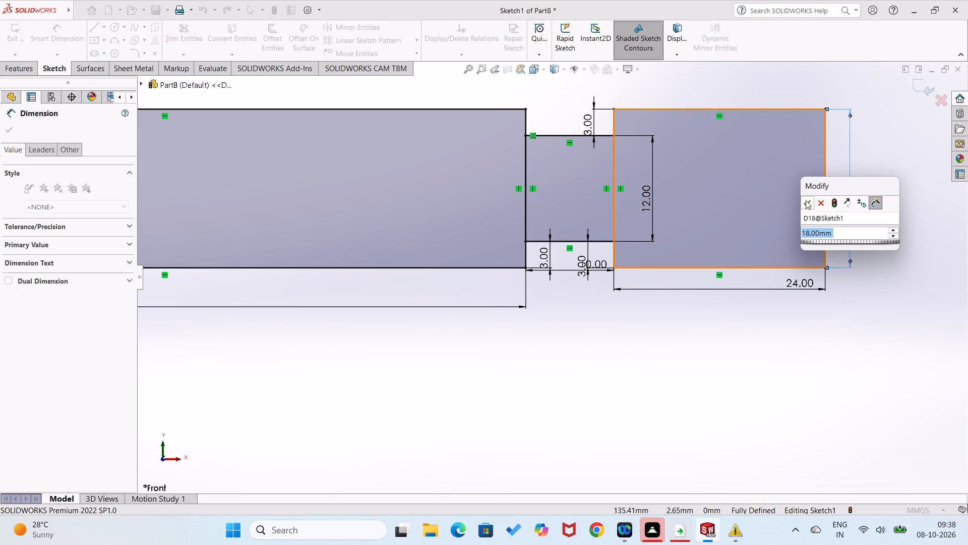
click(771, 378)
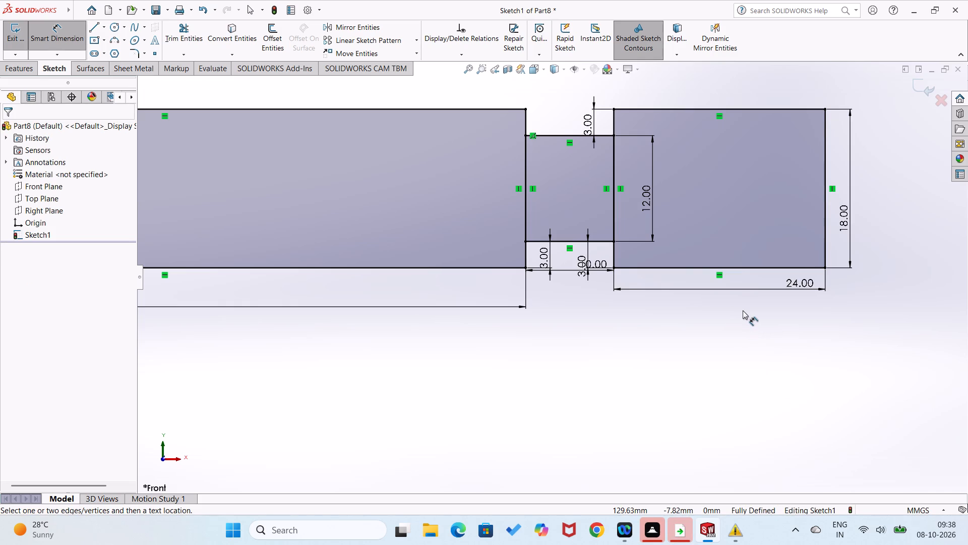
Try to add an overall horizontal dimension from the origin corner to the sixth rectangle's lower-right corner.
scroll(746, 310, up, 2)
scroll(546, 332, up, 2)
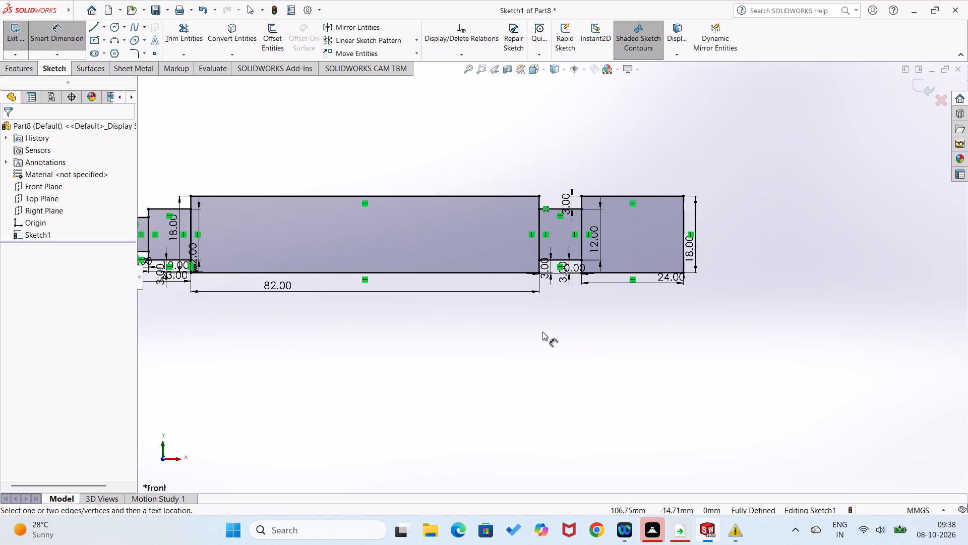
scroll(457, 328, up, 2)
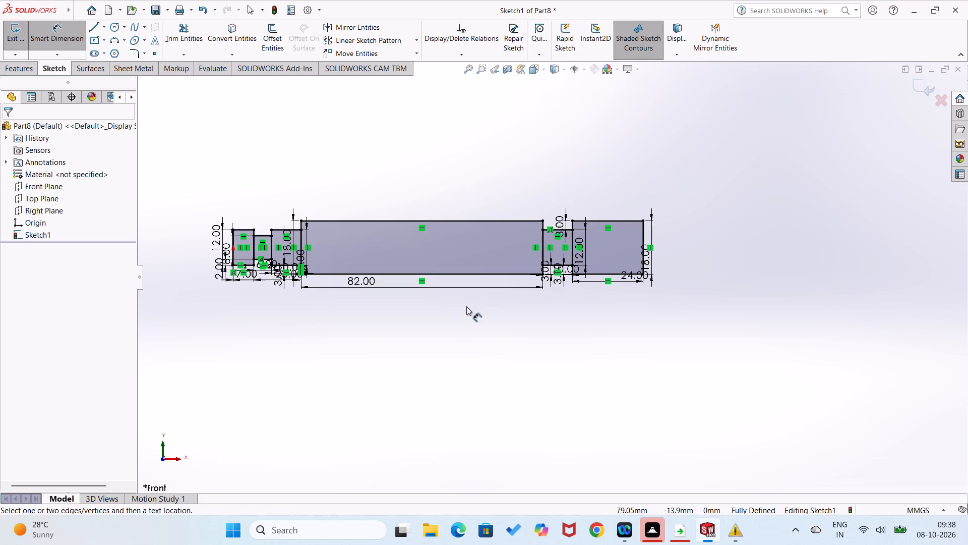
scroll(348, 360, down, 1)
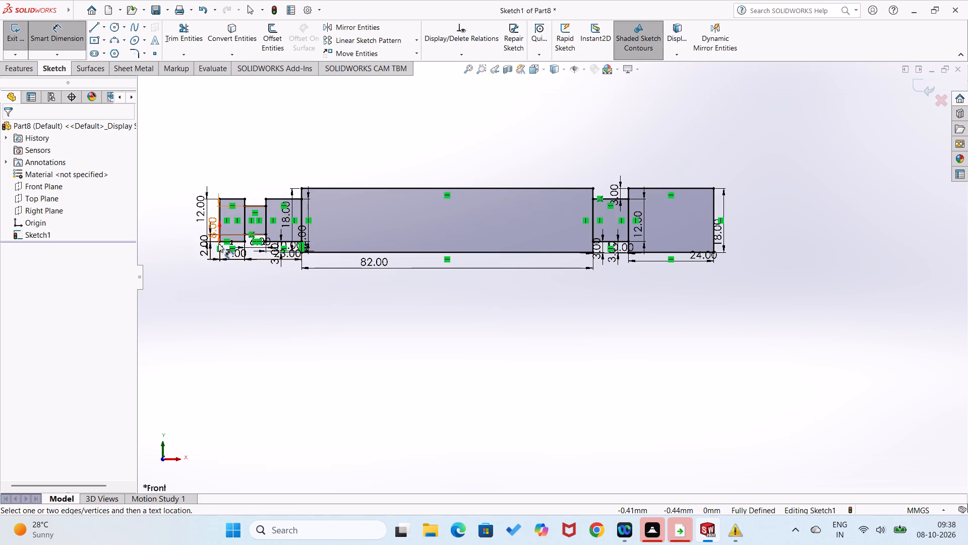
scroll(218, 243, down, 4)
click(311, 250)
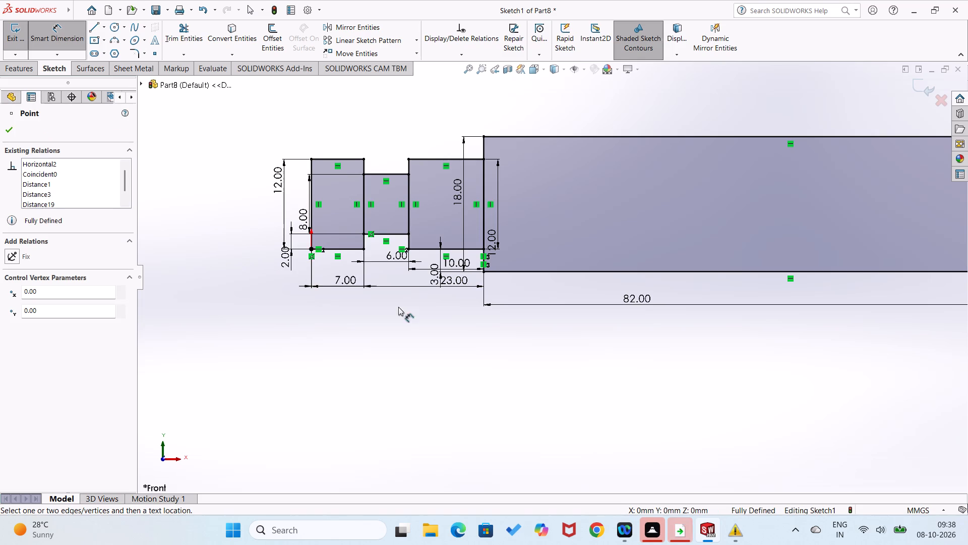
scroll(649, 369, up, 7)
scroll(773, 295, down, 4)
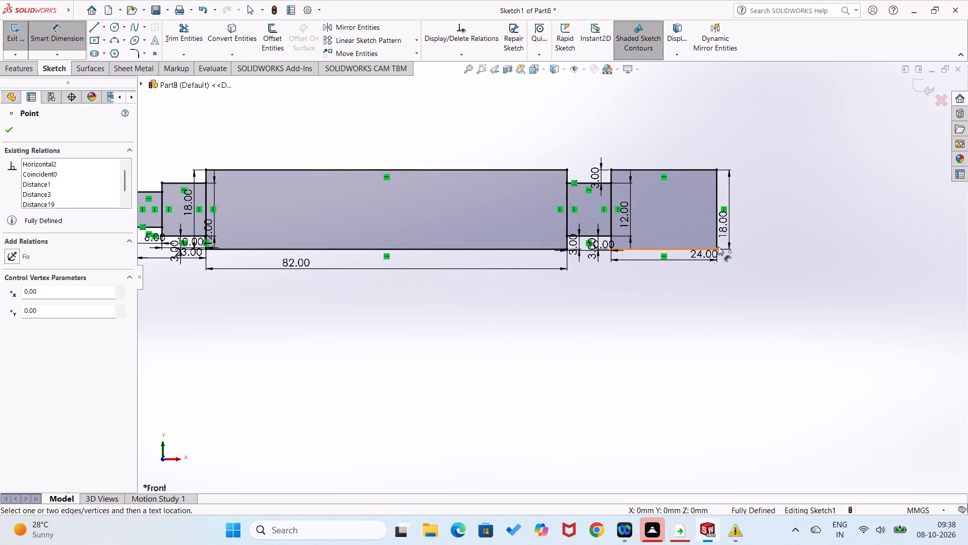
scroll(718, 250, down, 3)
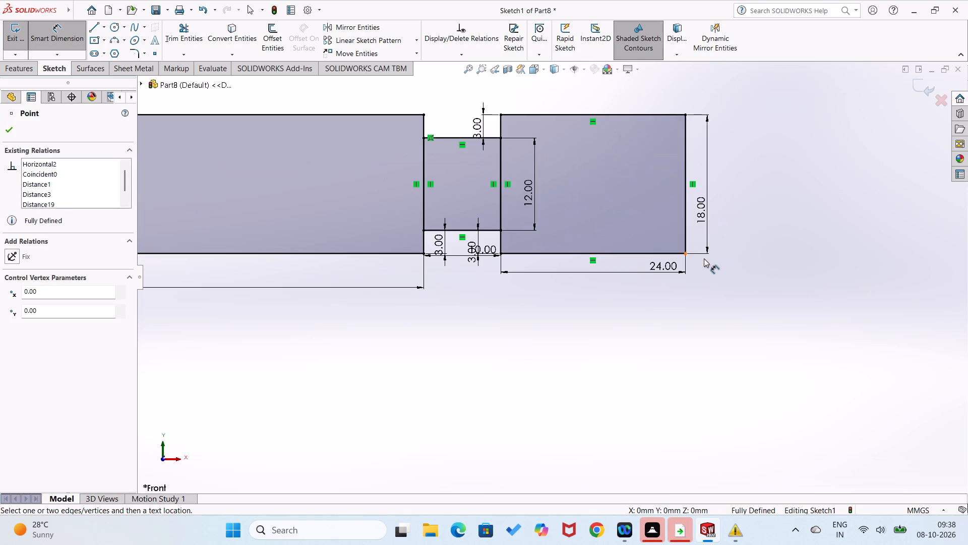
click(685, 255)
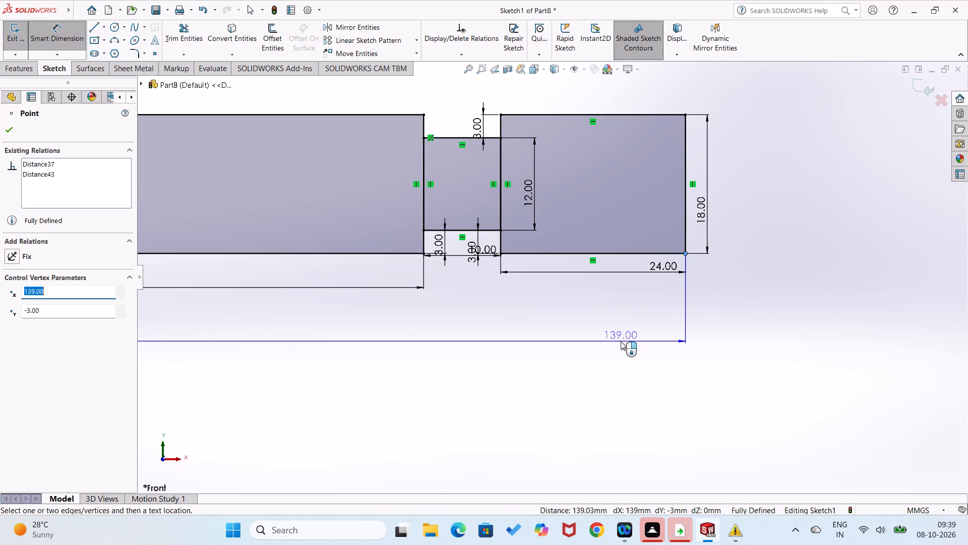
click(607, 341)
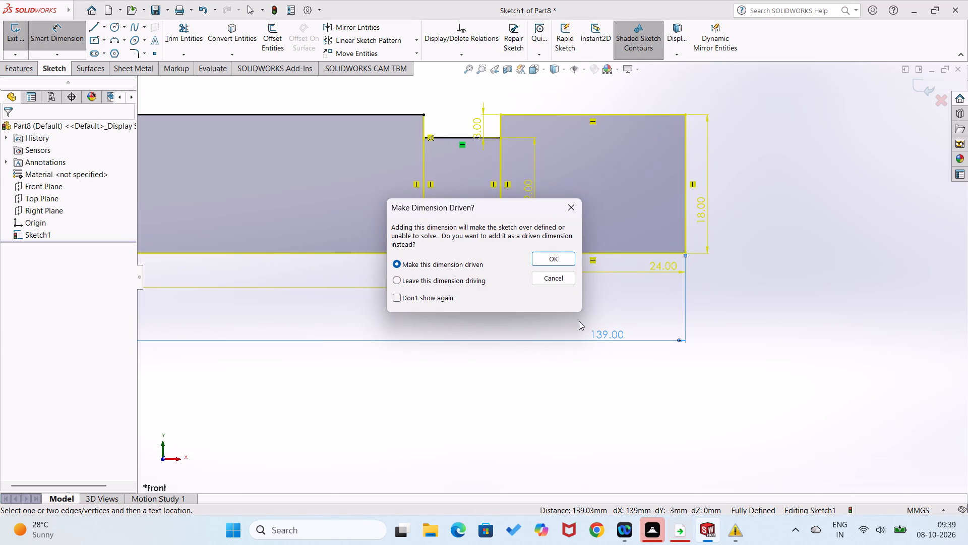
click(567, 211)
Extrude all six rectangular regions of the stepped profile as a blind boss with a depth of 10 mm.
scroll(544, 260, up, 2)
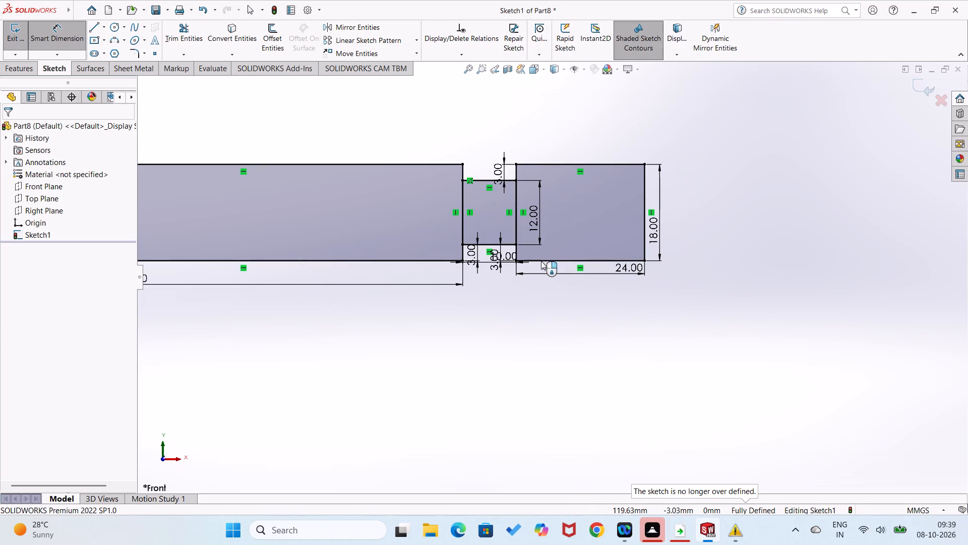
scroll(534, 272, up, 3)
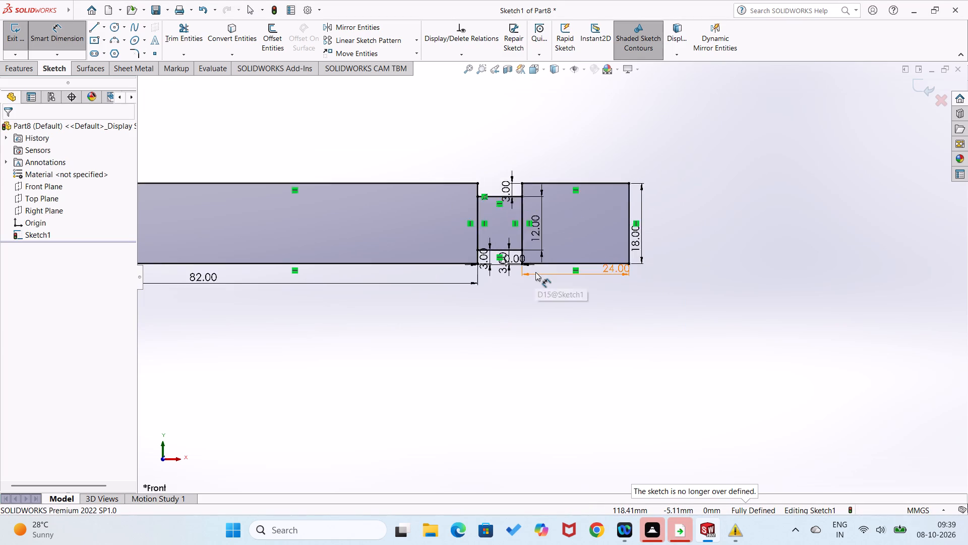
scroll(420, 319, down, 3)
scroll(393, 311, up, 1)
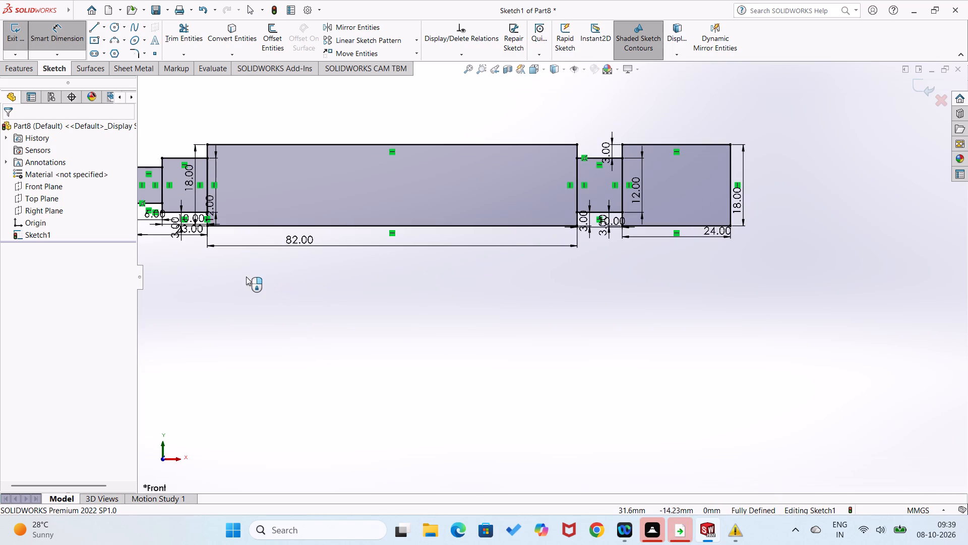
click(18, 66)
click(7, 55)
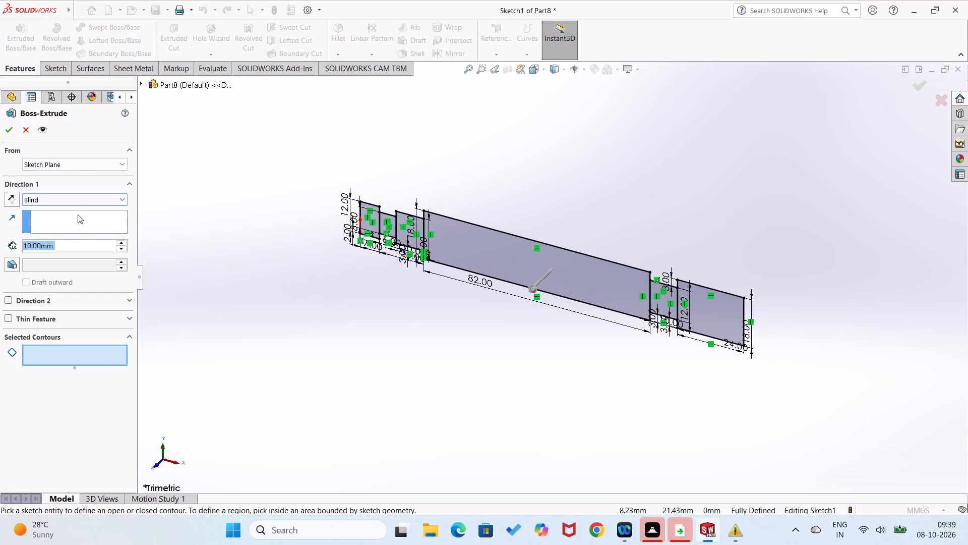
click(124, 243)
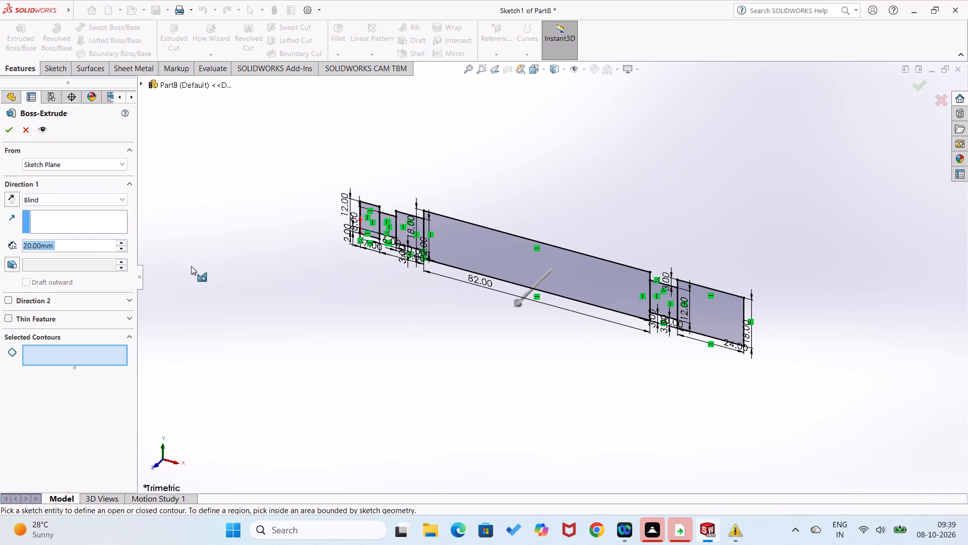
scroll(256, 277, down, 4)
click(544, 153)
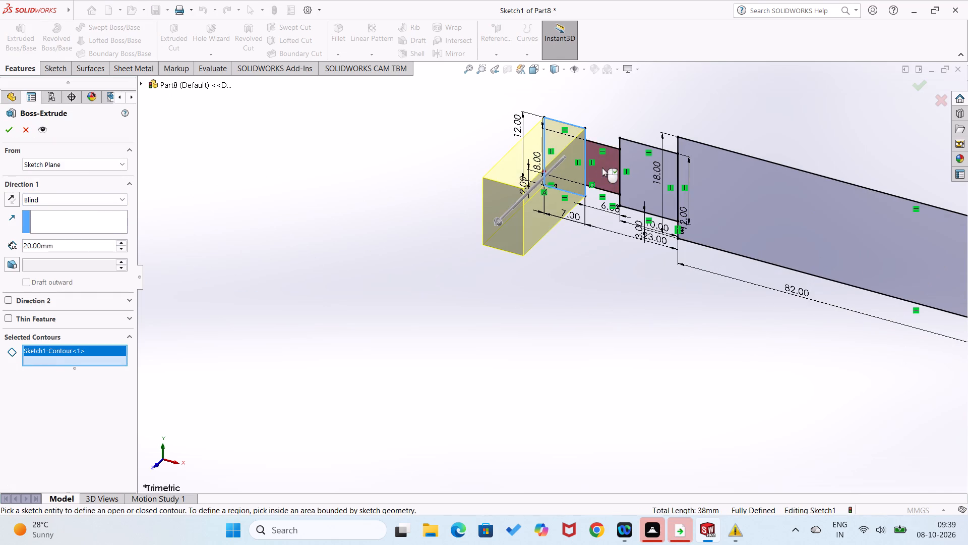
click(602, 168)
click(641, 178)
click(702, 204)
scroll(768, 264, up, 3)
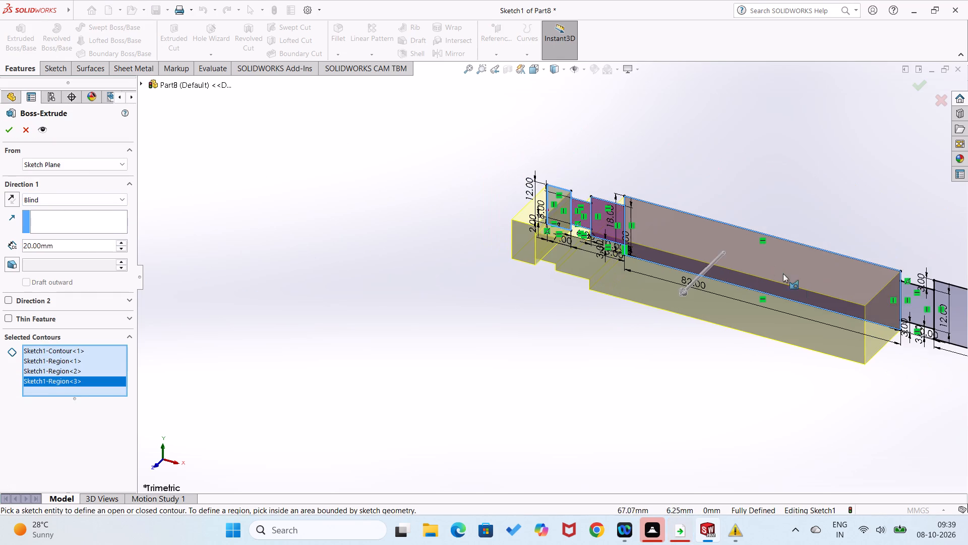
scroll(801, 291, up, 3)
scroll(835, 296, down, 4)
click(694, 305)
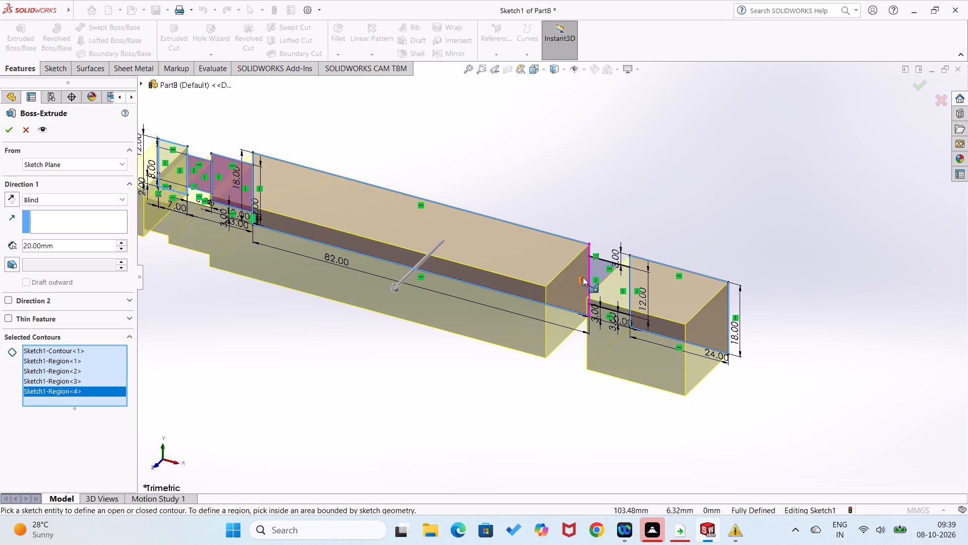
click(594, 270)
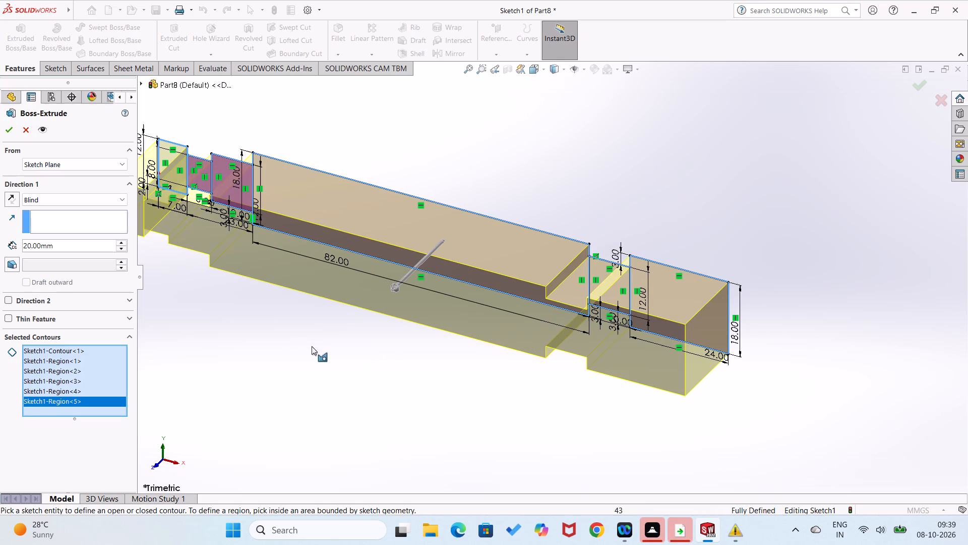
click(120, 249)
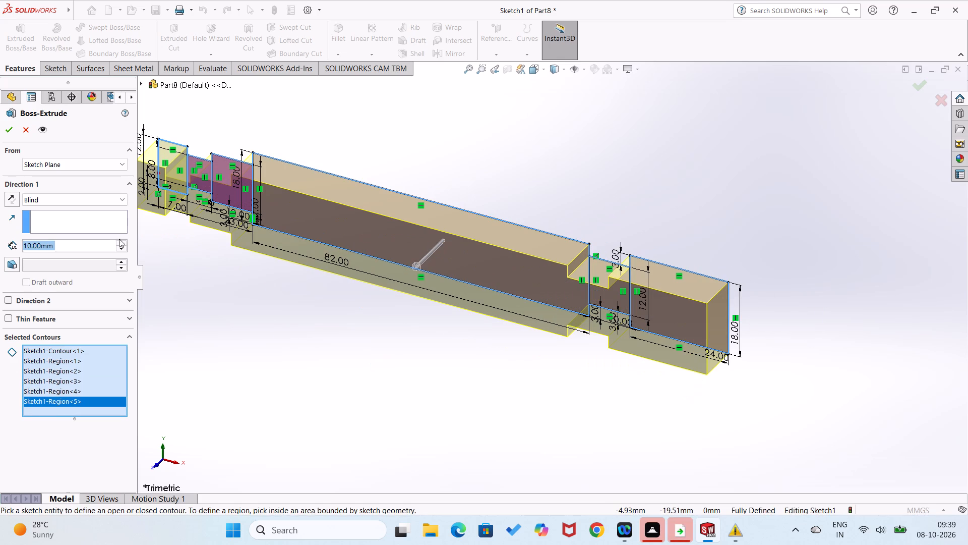
click(1, 131)
click(5, 127)
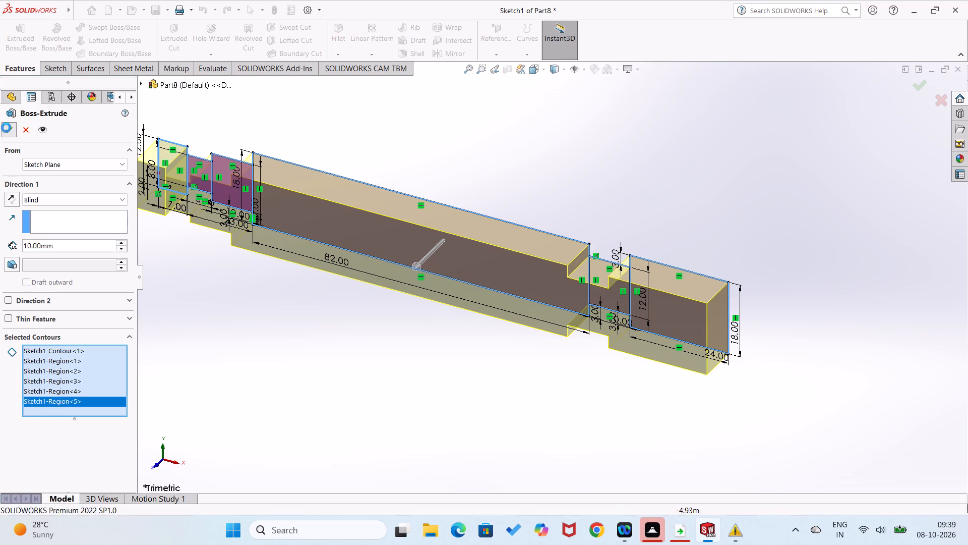
drag(275, 377, 279, 376)
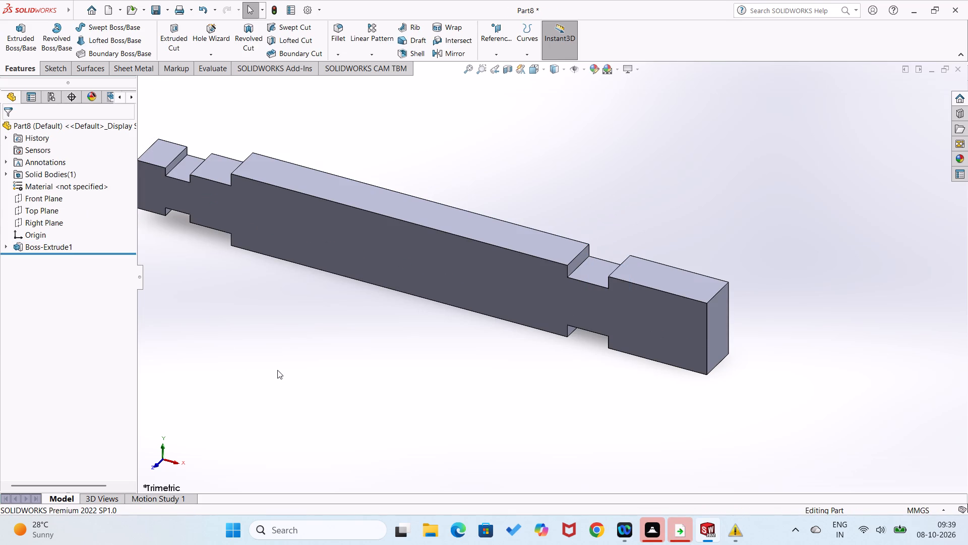
In a new sketch on the extrusion's front face, draw a vertical construction line joining the midpoints of the 24 mm end block's upper and lower edges.
right_click(631, 321)
click(656, 299)
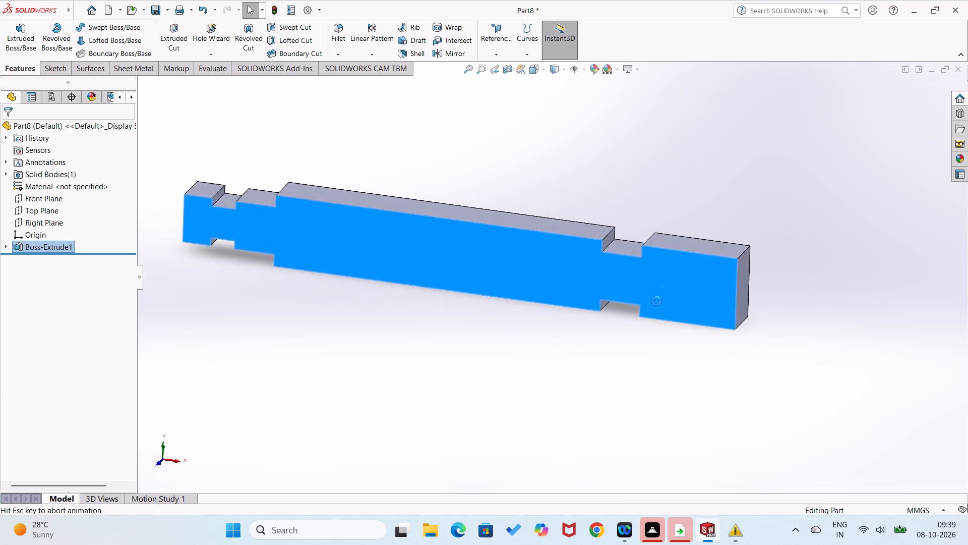
click(623, 346)
right_drag(685, 332, 659, 393)
scroll(747, 351, down, 5)
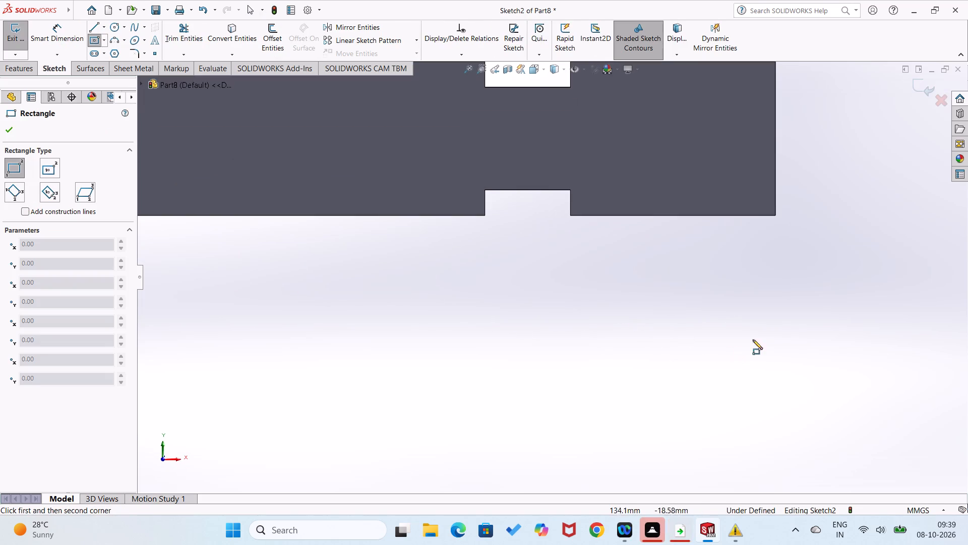
right_drag(842, 290, 712, 324)
scroll(720, 281, up, 2)
scroll(708, 209, down, 2)
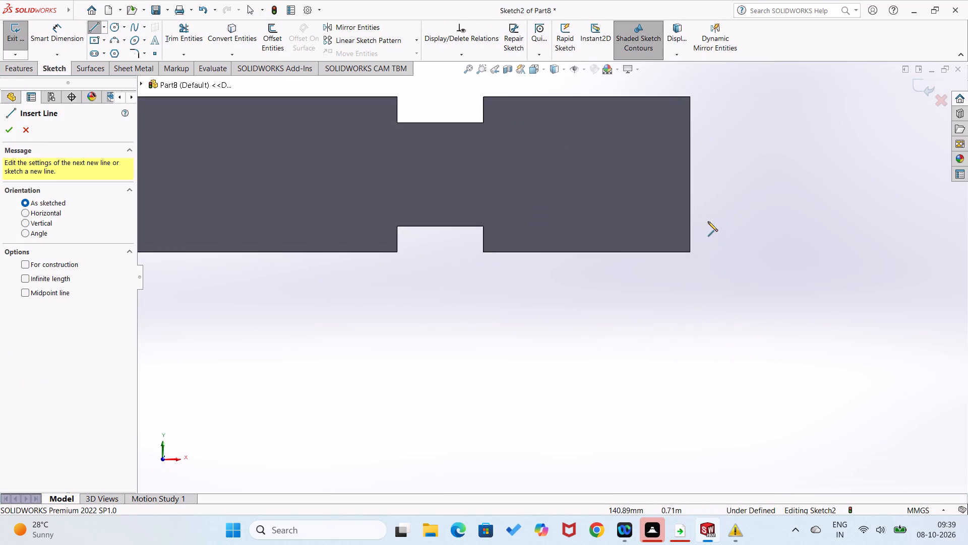
click(588, 96)
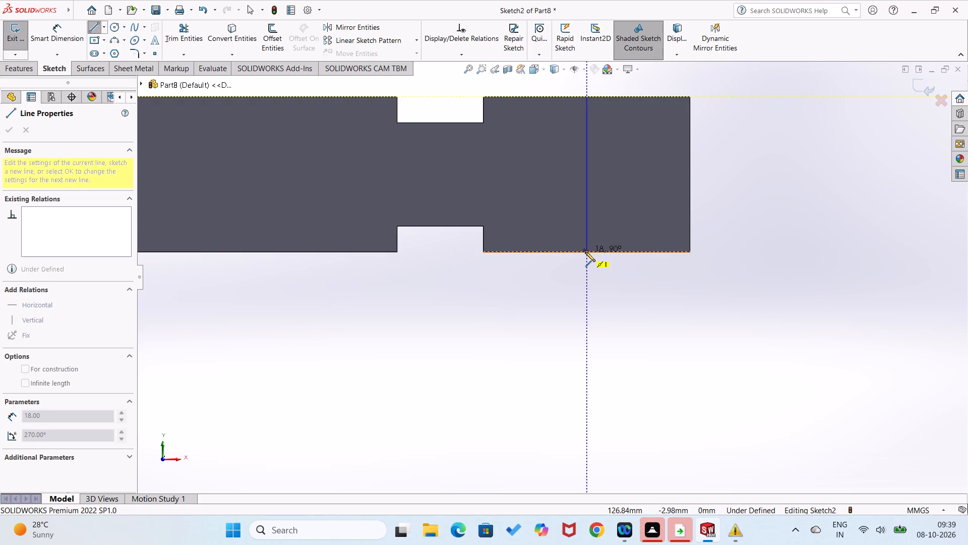
click(585, 252)
right_click(585, 252)
click(606, 236)
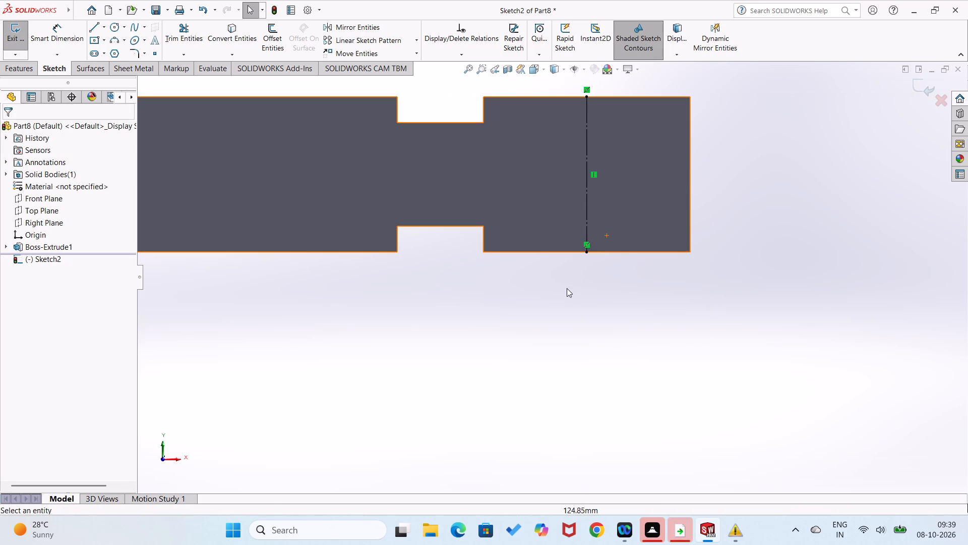
Sketch a circle about 8.6 mm in diameter centred on the midpoint of the vertical construction line.
right_drag(567, 288, 607, 296)
right_drag(568, 339, 649, 341)
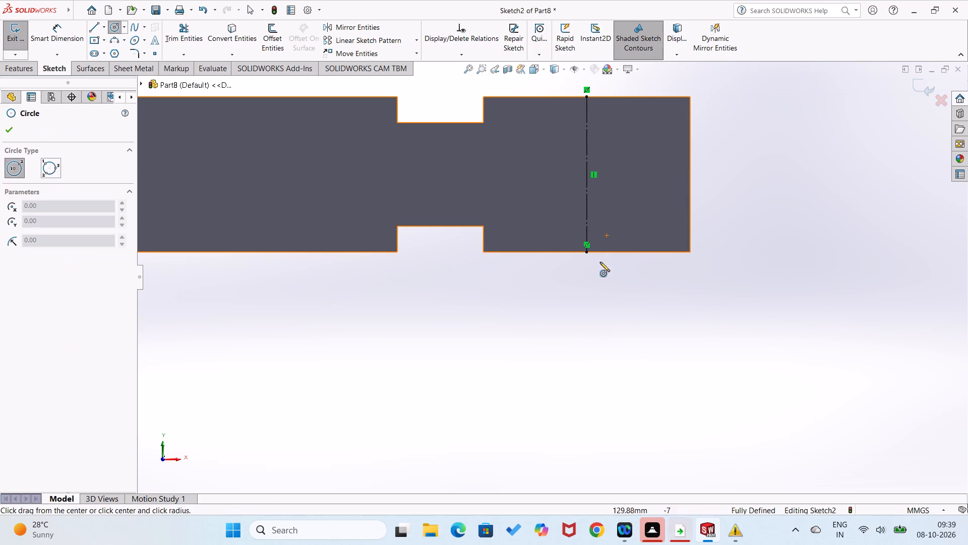
click(586, 176)
click(595, 210)
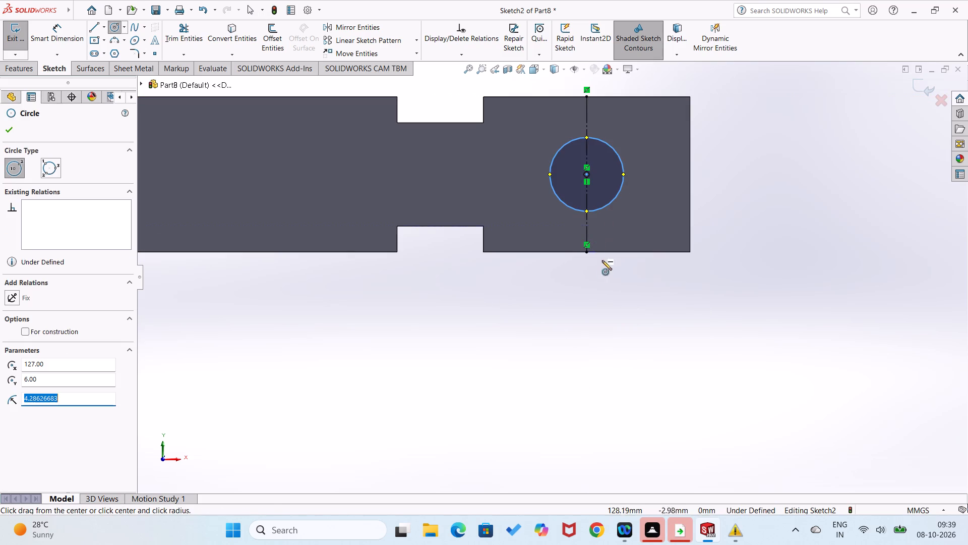
Dimension the circle's diameter at 6 mm.
right_drag(613, 310, 630, 225)
click(618, 190)
click(654, 191)
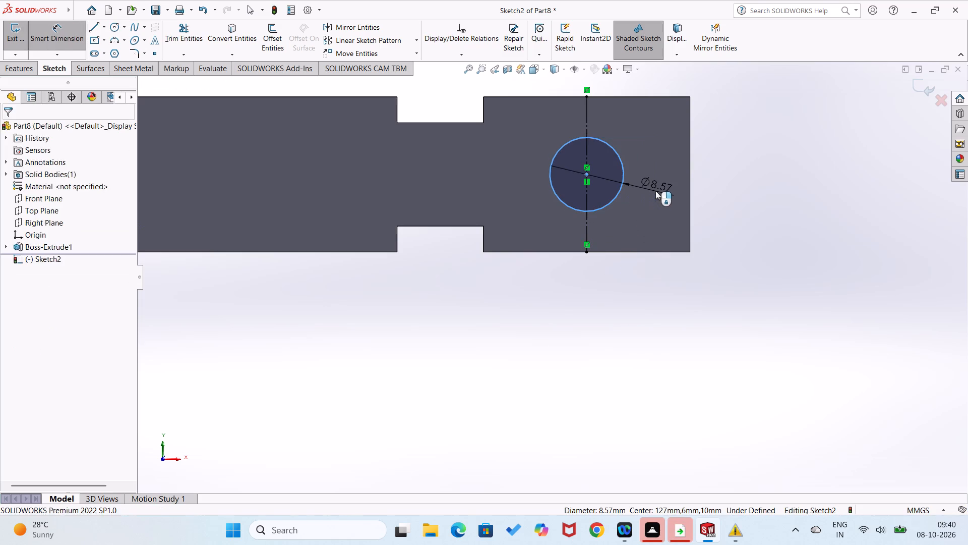
key(6)
key(Return)
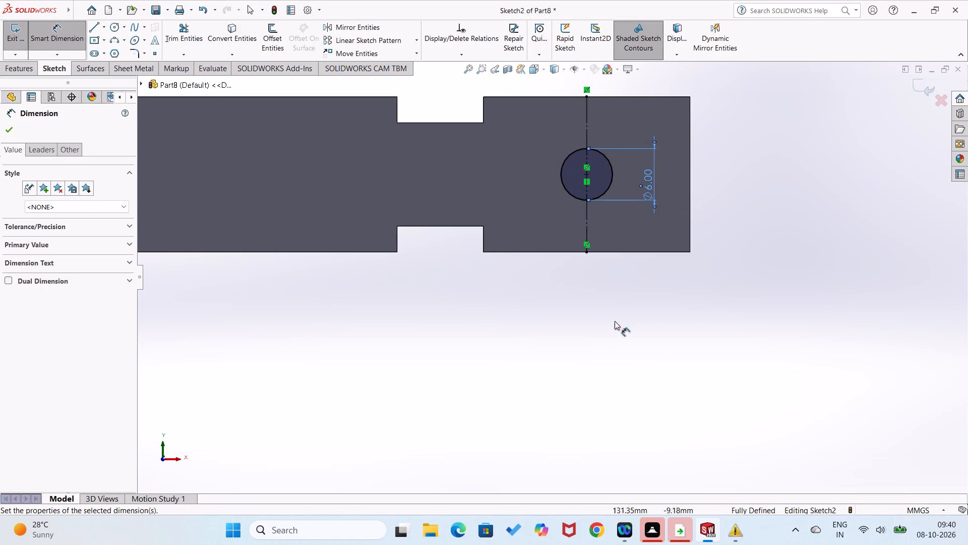
click(608, 330)
Cut the 6 mm circle into the end block with a blind Extruded Cut 10 mm deep.
click(14, 68)
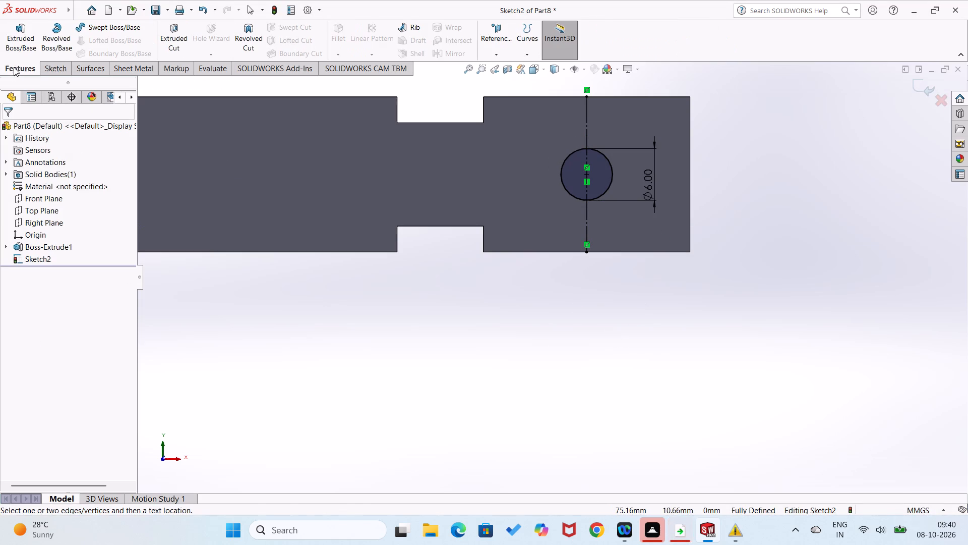
click(172, 31)
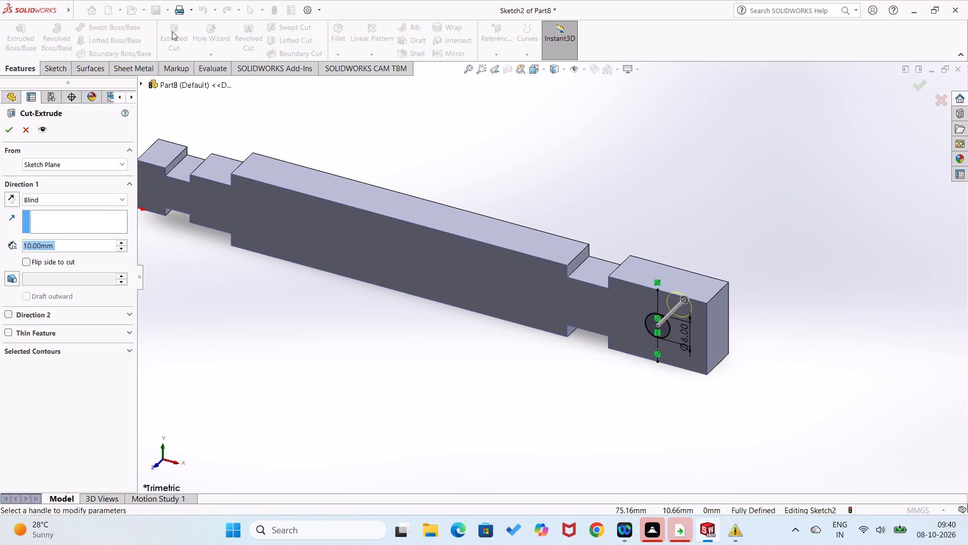
click(4, 131)
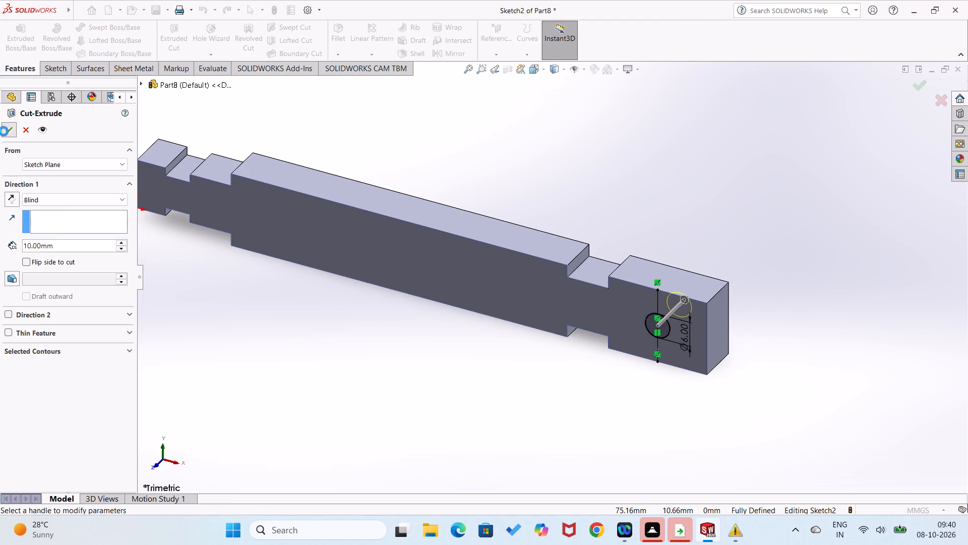
Close the current part and discard its unsaved changes.
click(305, 139)
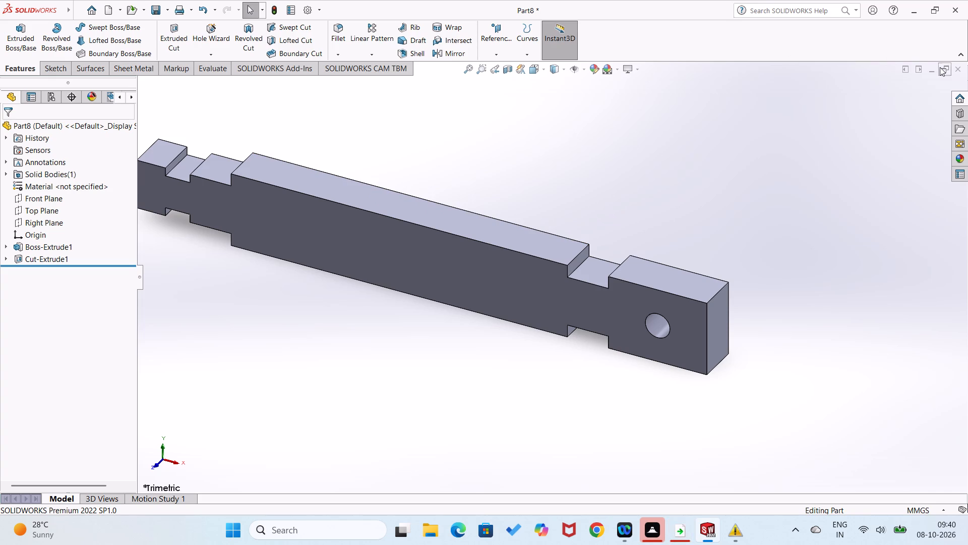
click(958, 72)
click(557, 278)
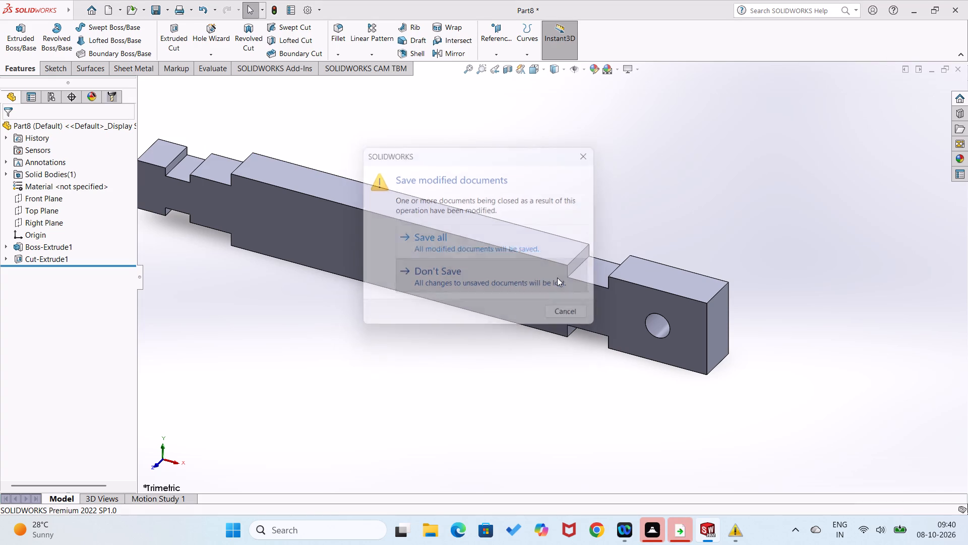
Create a new part document.
click(91, 12)
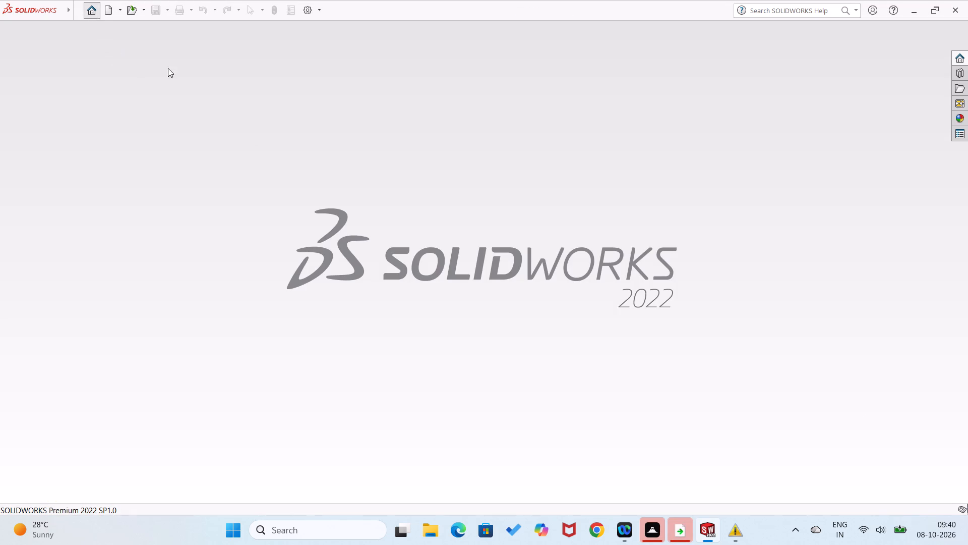
click(278, 152)
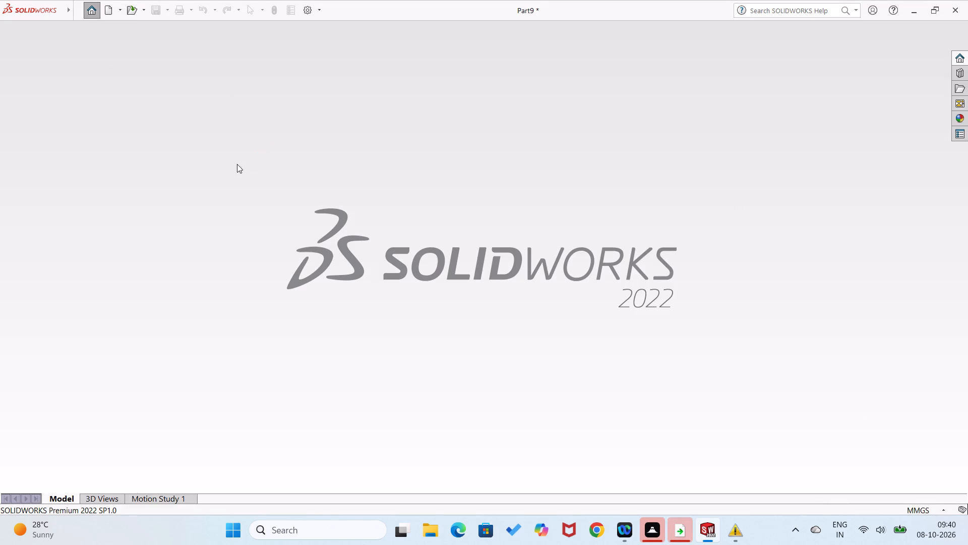
In a new sketch on the Front Plane, draw a corner rectangle from the origin, about 115 mm wide and 71 mm high.
right_click(44, 189)
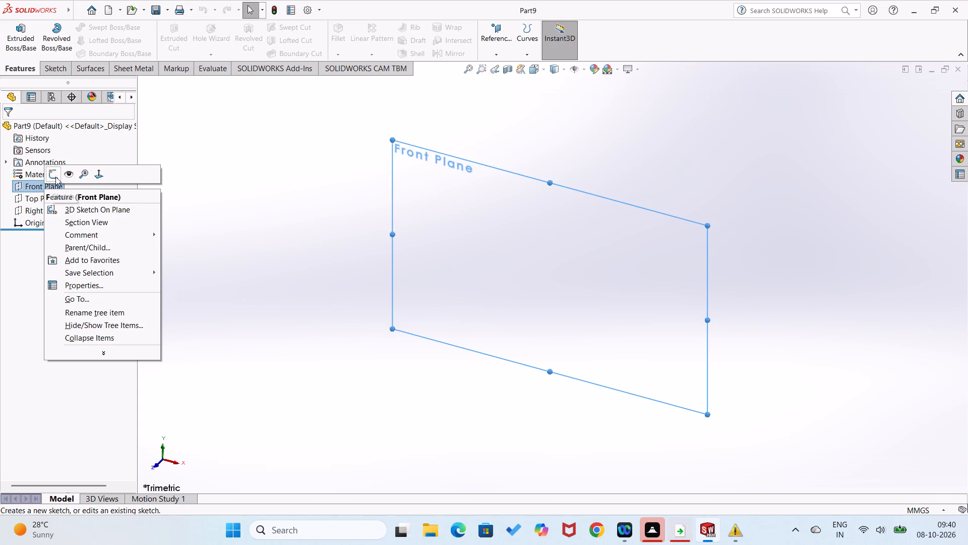
click(55, 176)
right_drag(307, 248, 252, 331)
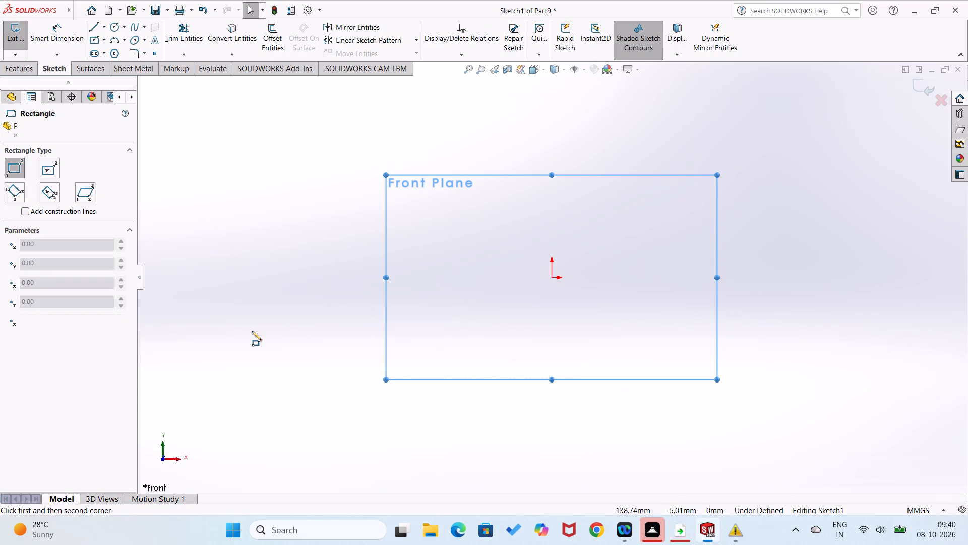
click(552, 276)
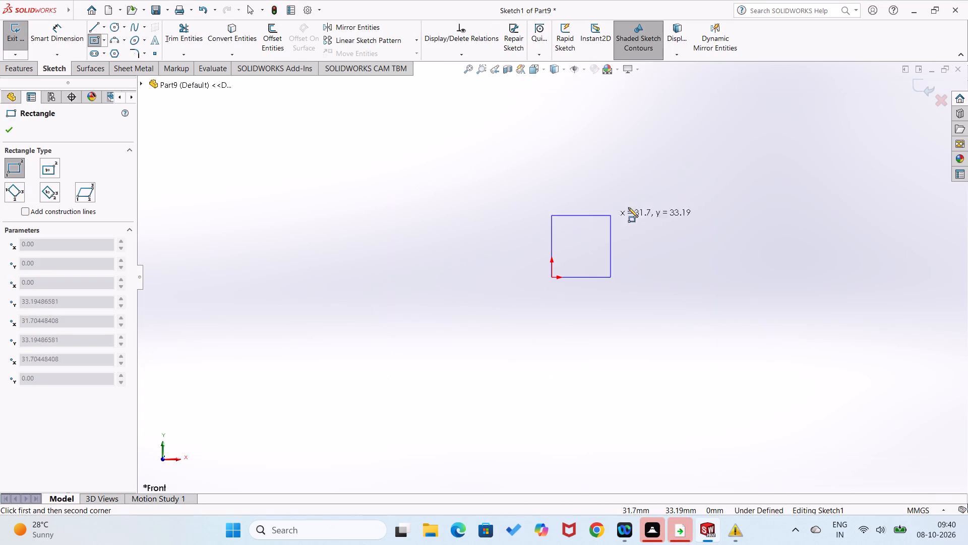
click(765, 146)
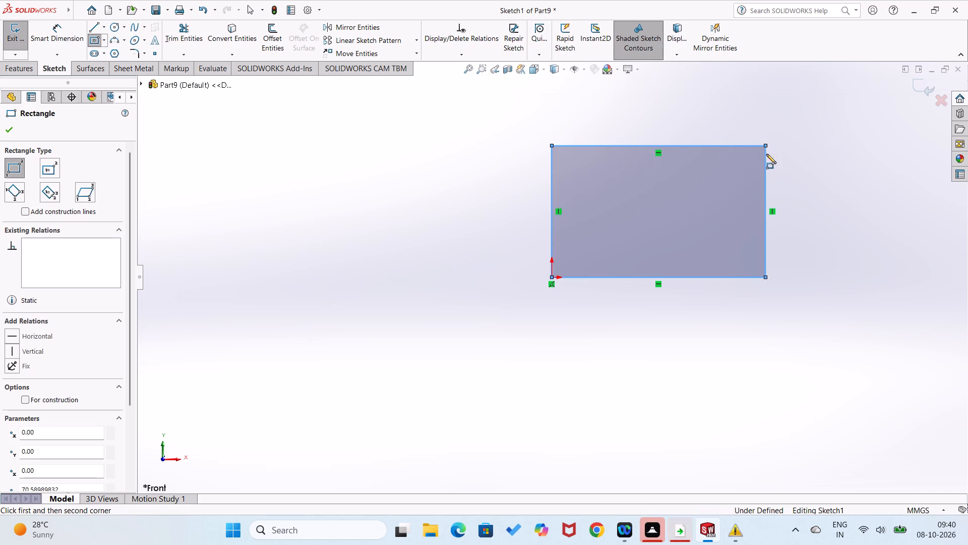
Draw a horizontal line across the rectangle between its two vertical sides, about 49 mm above the lower edge.
right_drag(562, 356, 572, 291)
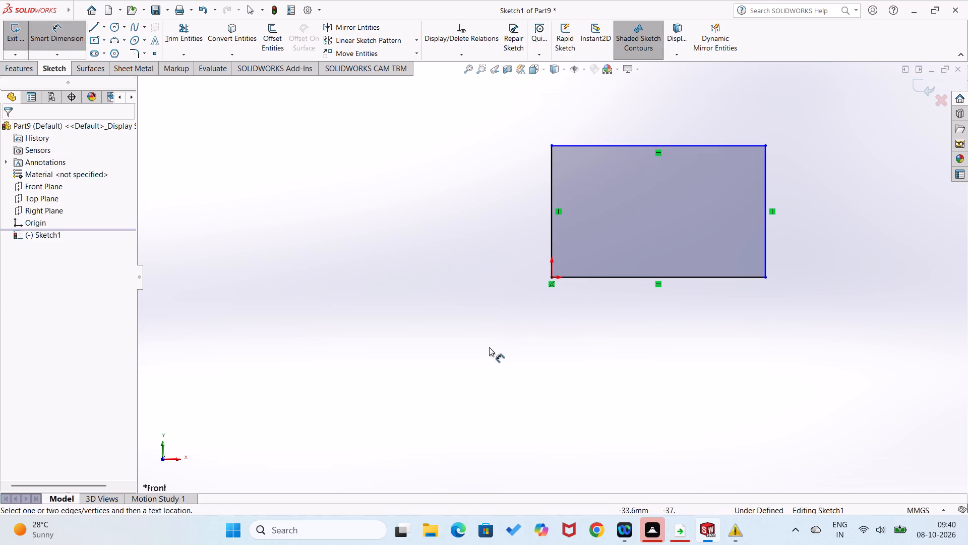
right_drag(480, 353, 392, 378)
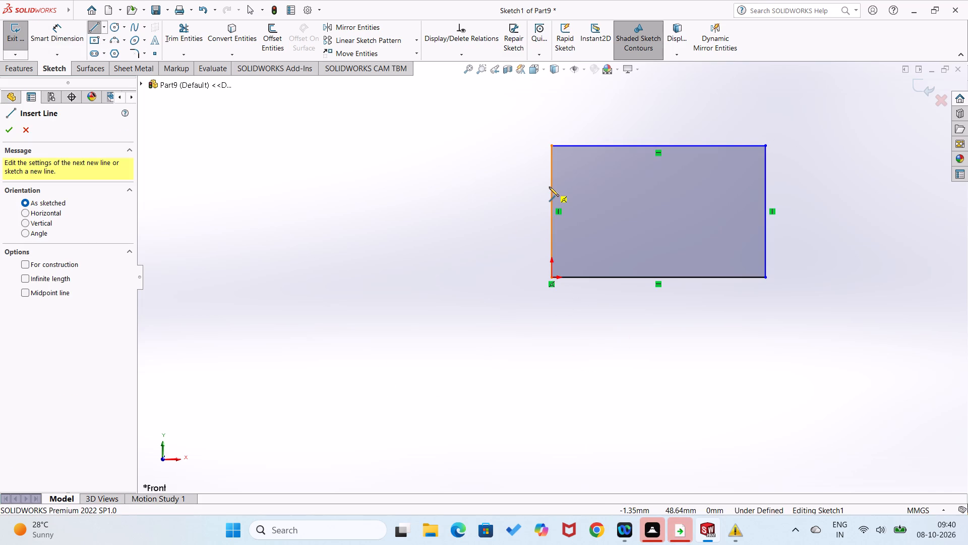
click(551, 187)
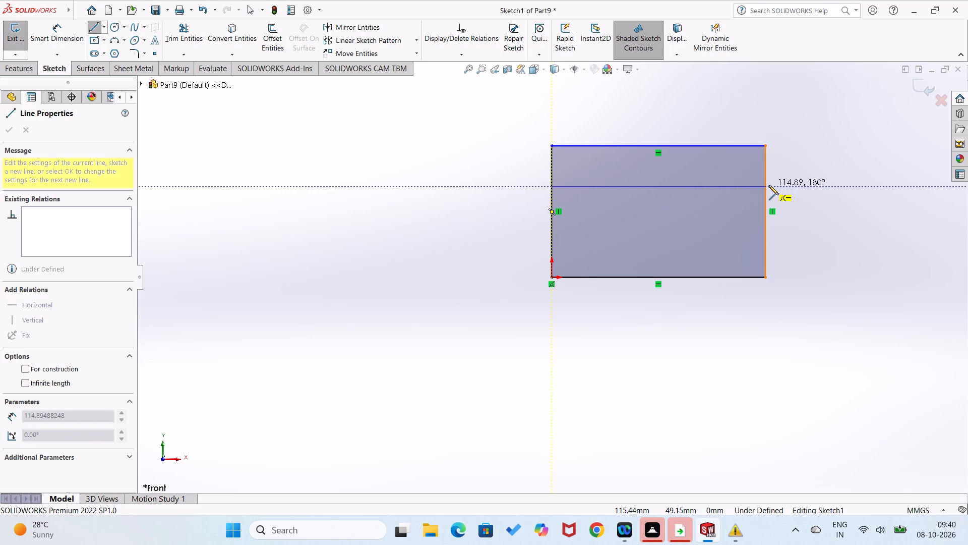
click(764, 186)
Dimension the rectangle's height at 32 mm between its upper and lower corners.
right_drag(778, 220, 787, 173)
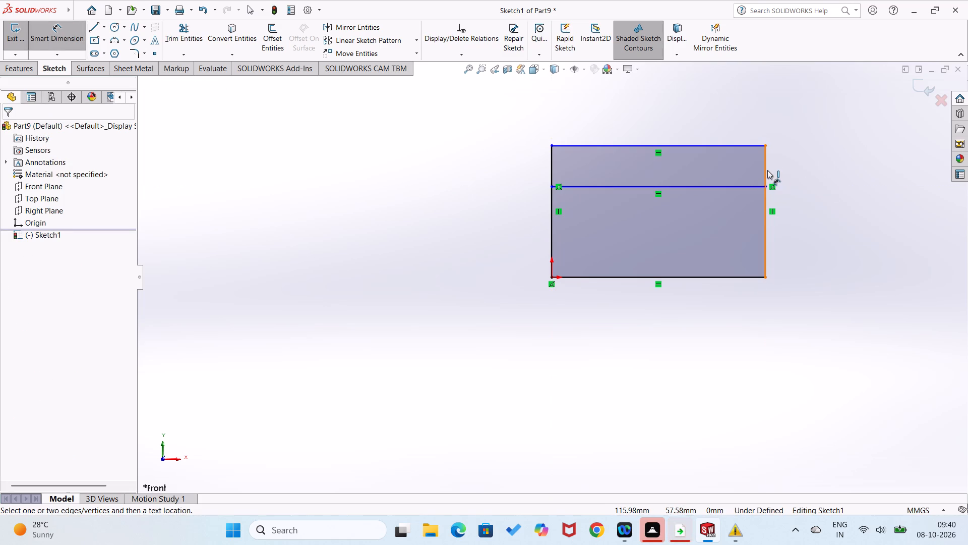
click(768, 149)
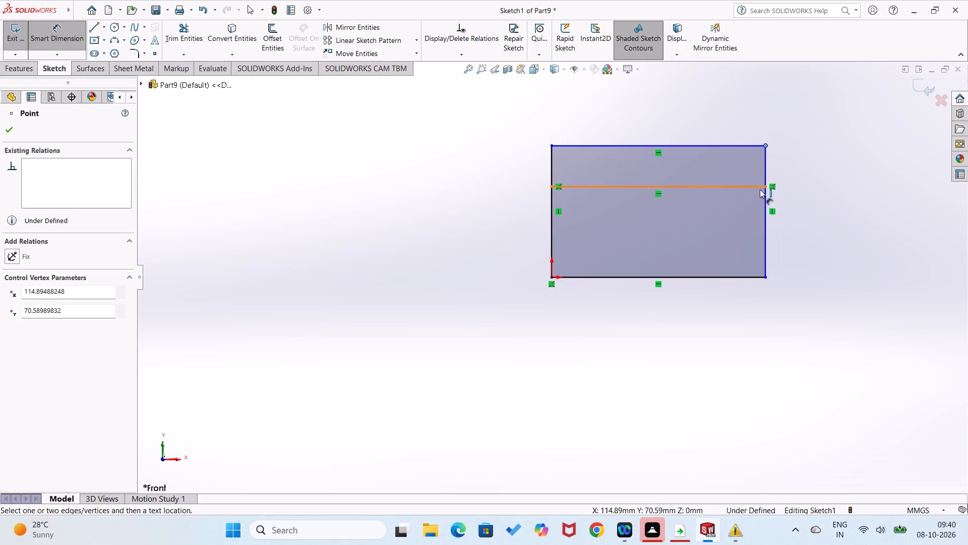
click(766, 276)
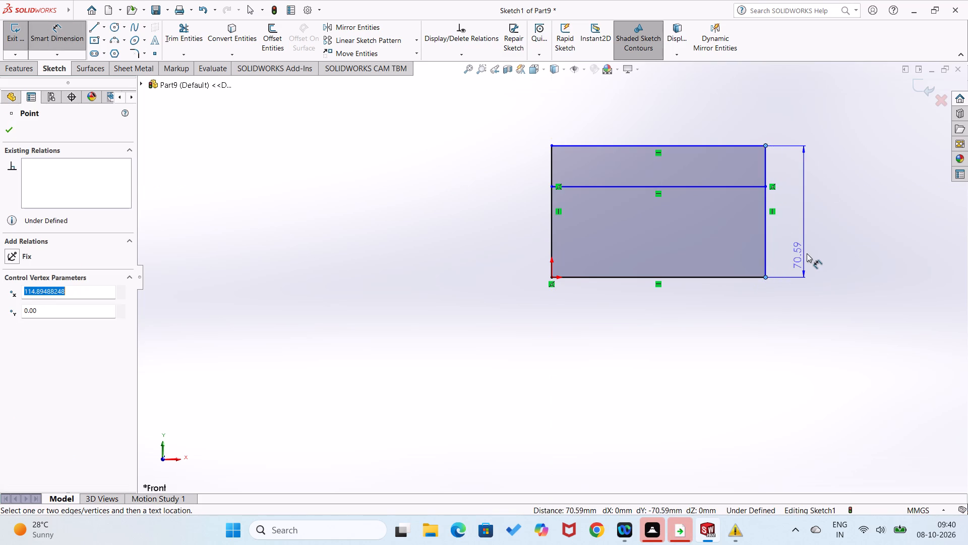
click(808, 253)
text(32)
key(Return)
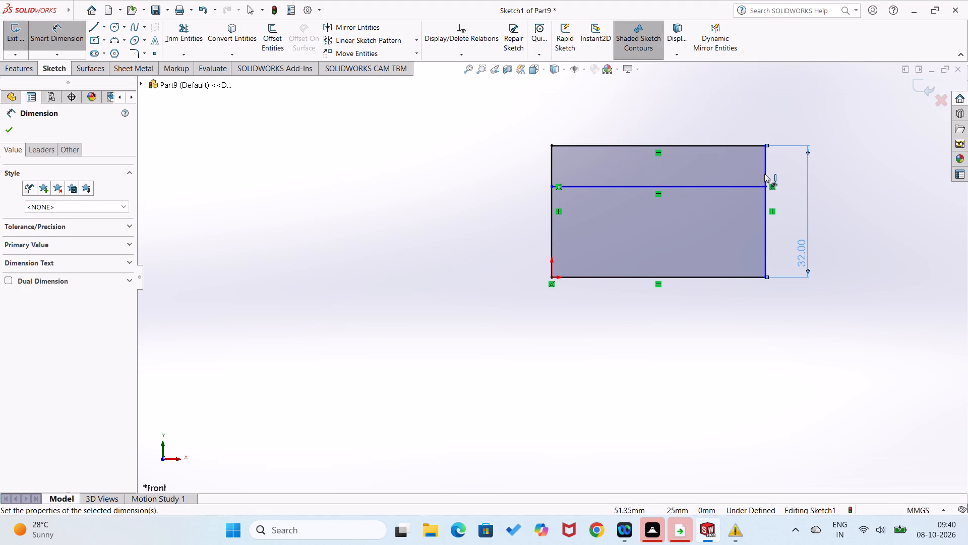
Dimension the distance between the horizontal dividing line's end and the rectangle's upper corner at 10 mm.
click(766, 186)
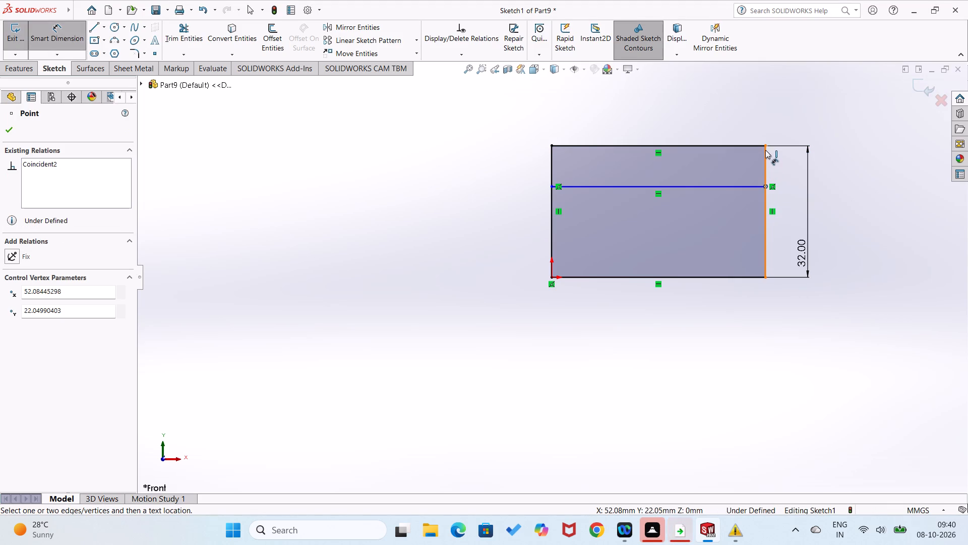
click(765, 147)
click(787, 164)
text(10)
key(Return)
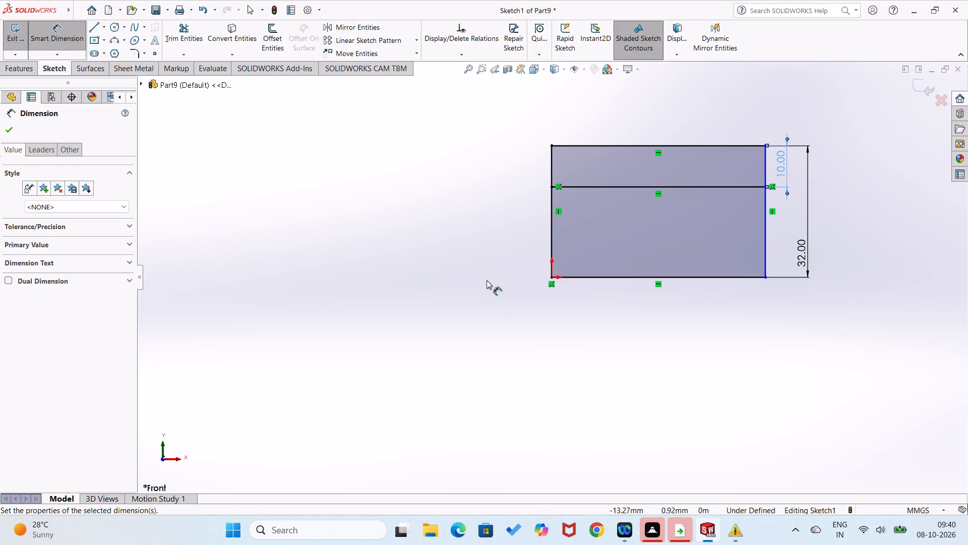
click(439, 285)
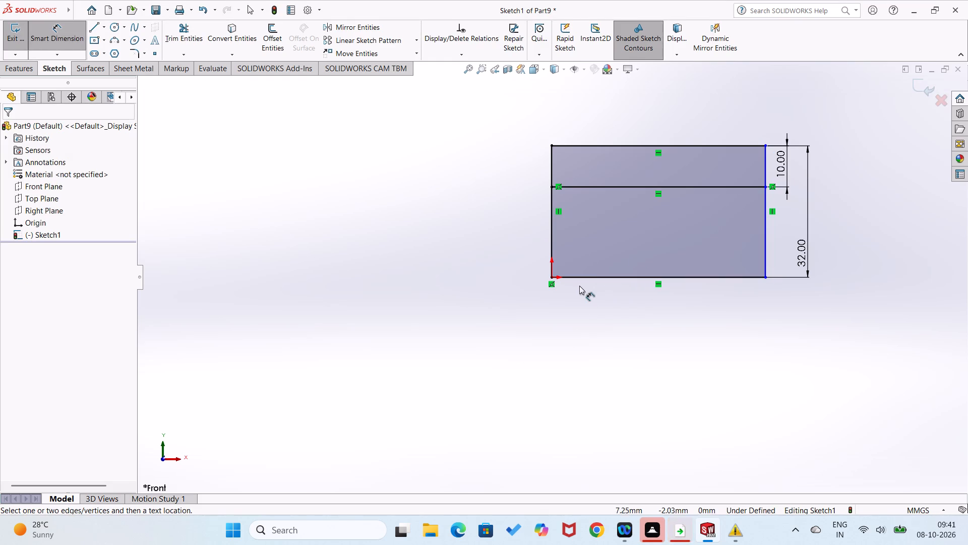
Dimension the rectangle's lower edge at 32+32, giving a width of 64 mm.
click(597, 275)
click(598, 309)
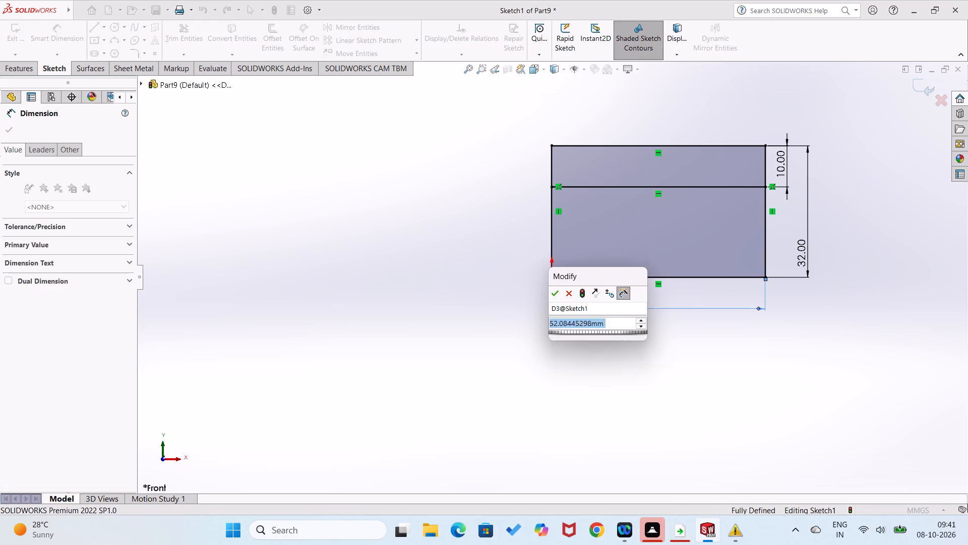
text(32)
text(+32)
key(Return)
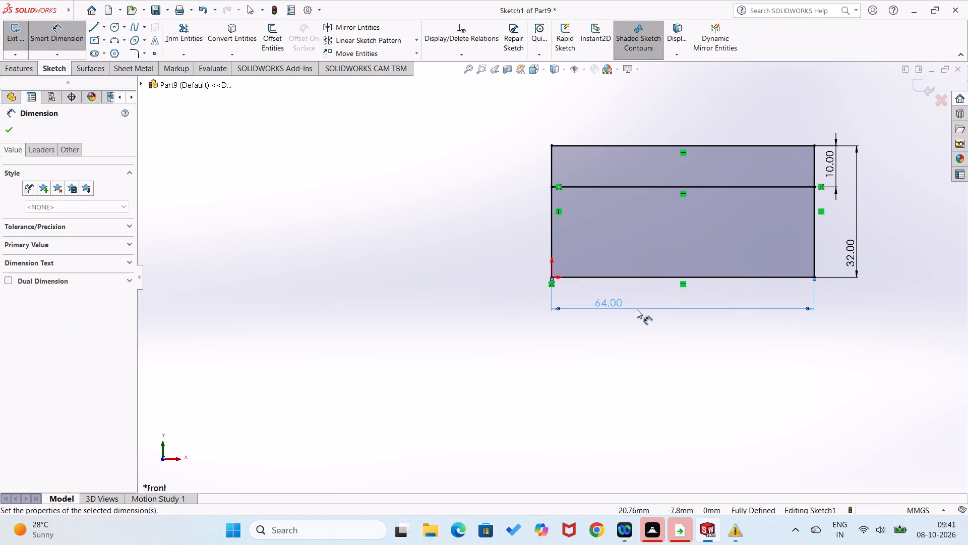
click(596, 408)
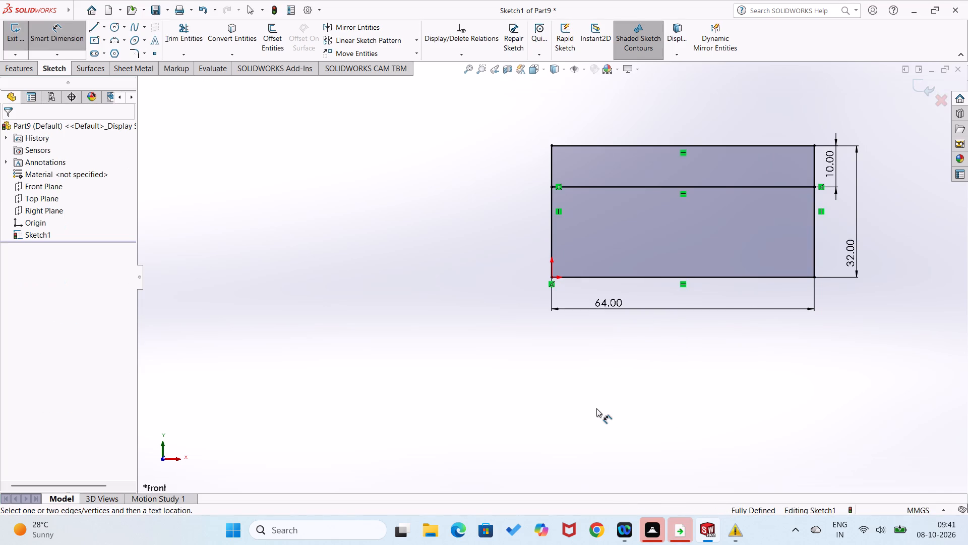
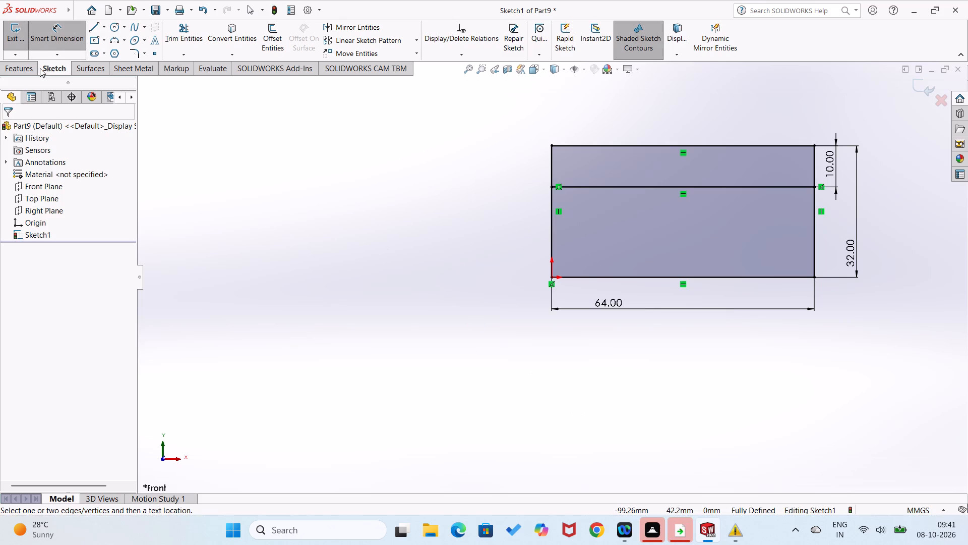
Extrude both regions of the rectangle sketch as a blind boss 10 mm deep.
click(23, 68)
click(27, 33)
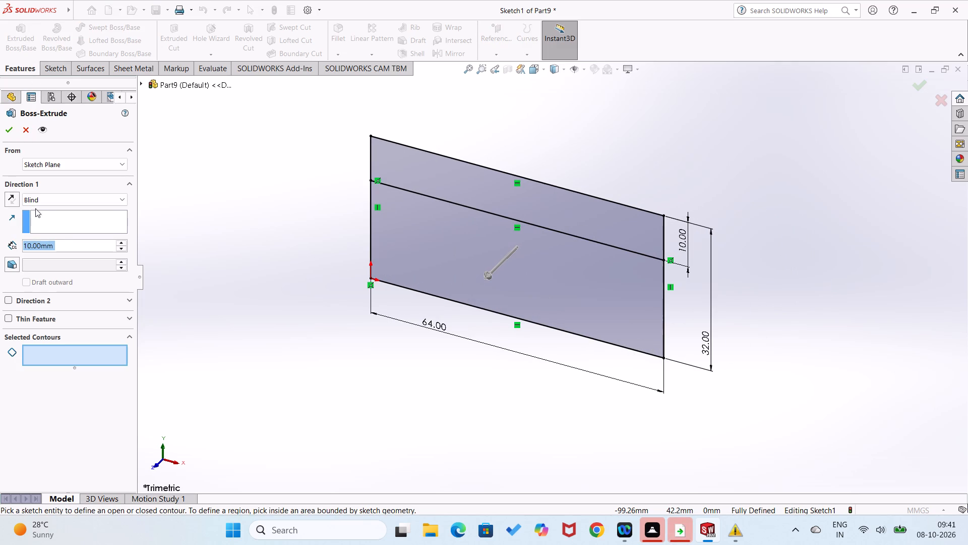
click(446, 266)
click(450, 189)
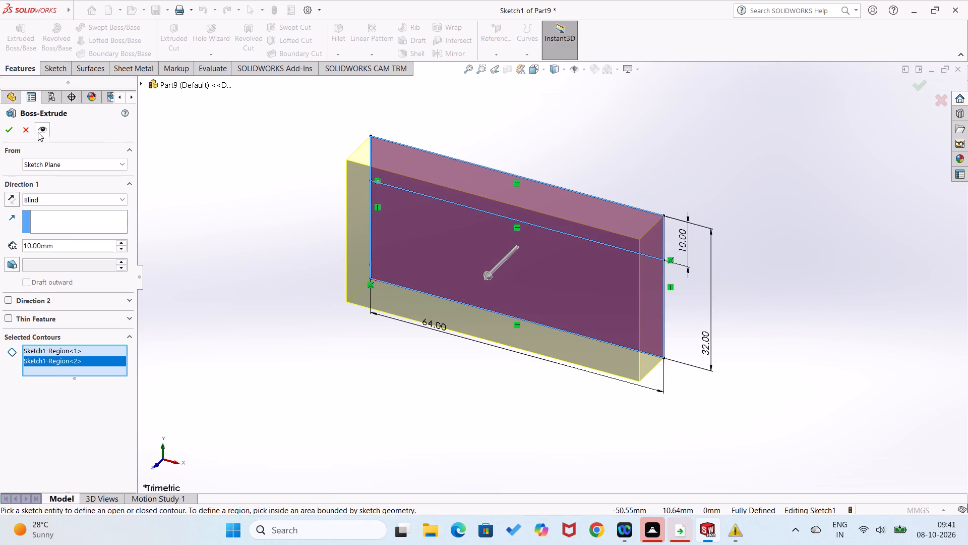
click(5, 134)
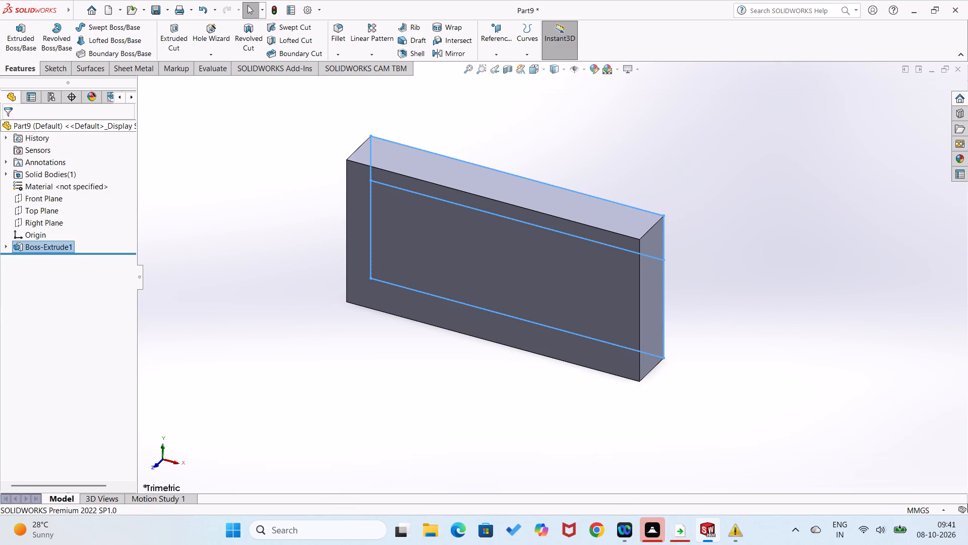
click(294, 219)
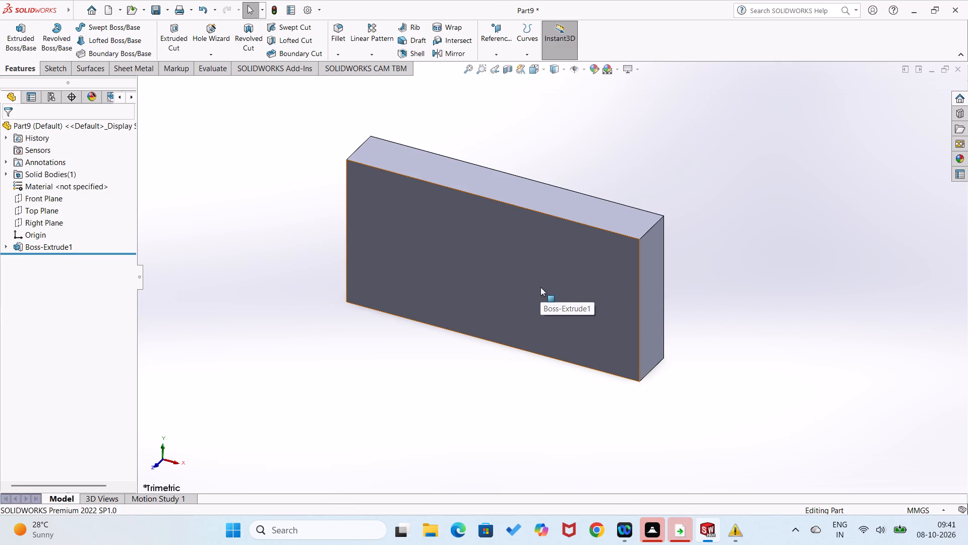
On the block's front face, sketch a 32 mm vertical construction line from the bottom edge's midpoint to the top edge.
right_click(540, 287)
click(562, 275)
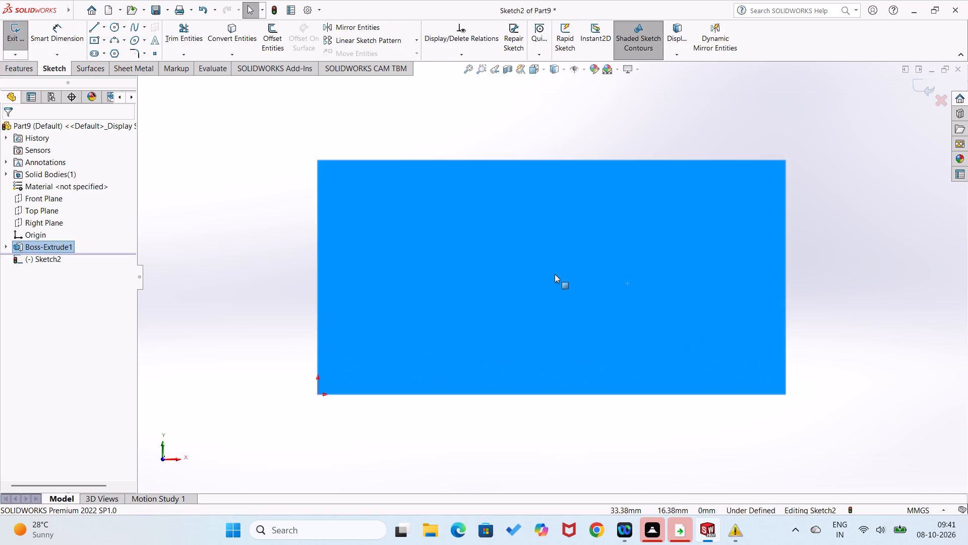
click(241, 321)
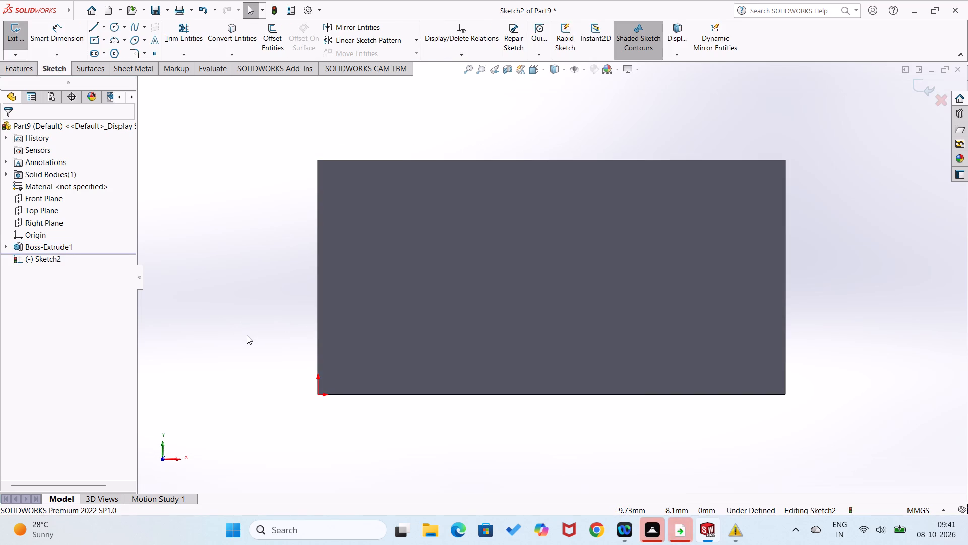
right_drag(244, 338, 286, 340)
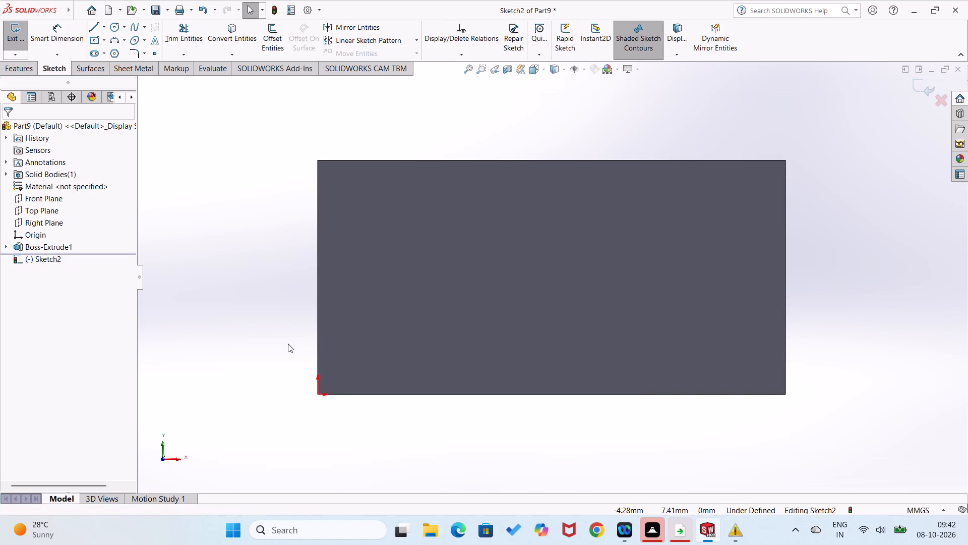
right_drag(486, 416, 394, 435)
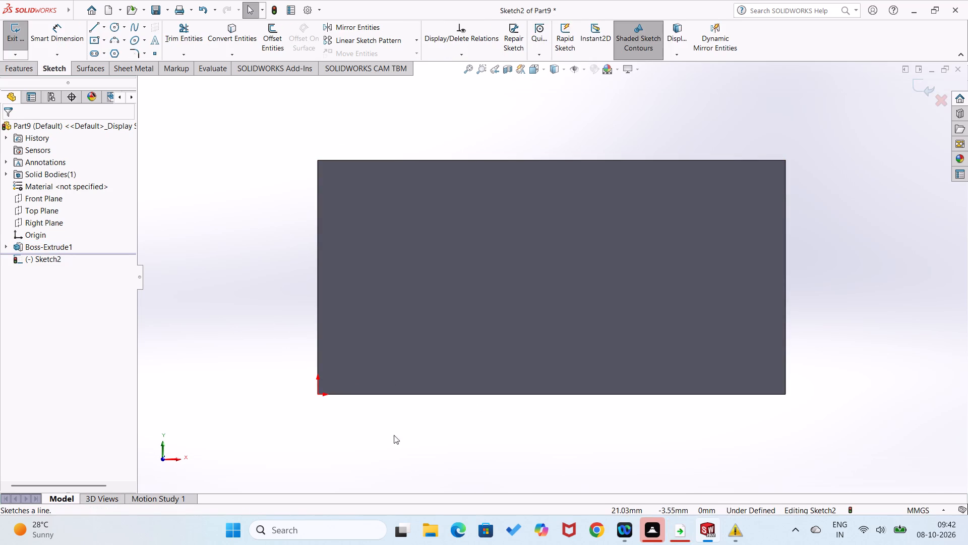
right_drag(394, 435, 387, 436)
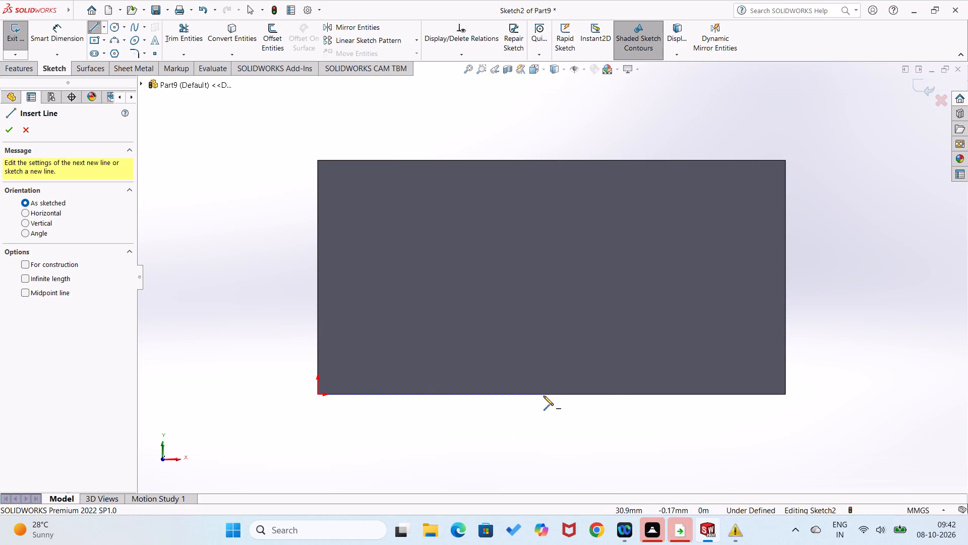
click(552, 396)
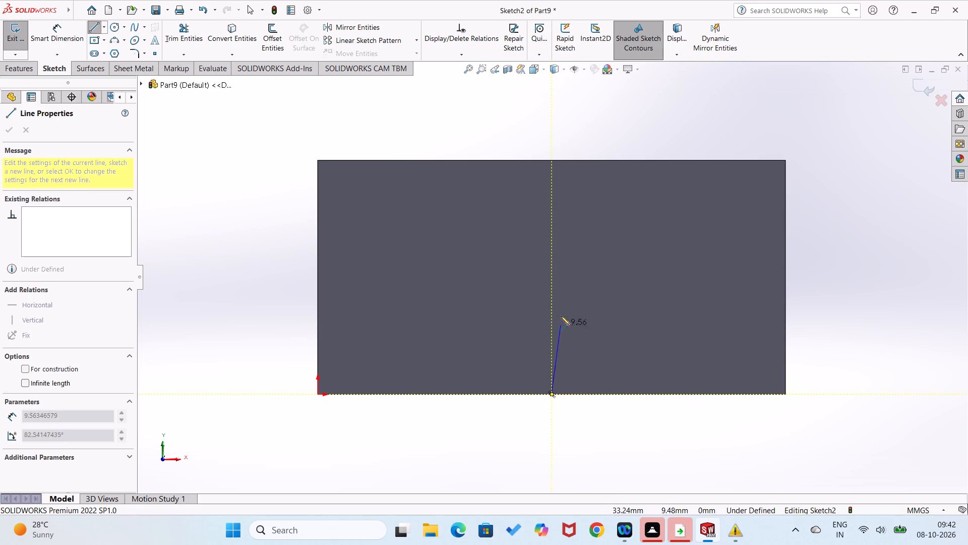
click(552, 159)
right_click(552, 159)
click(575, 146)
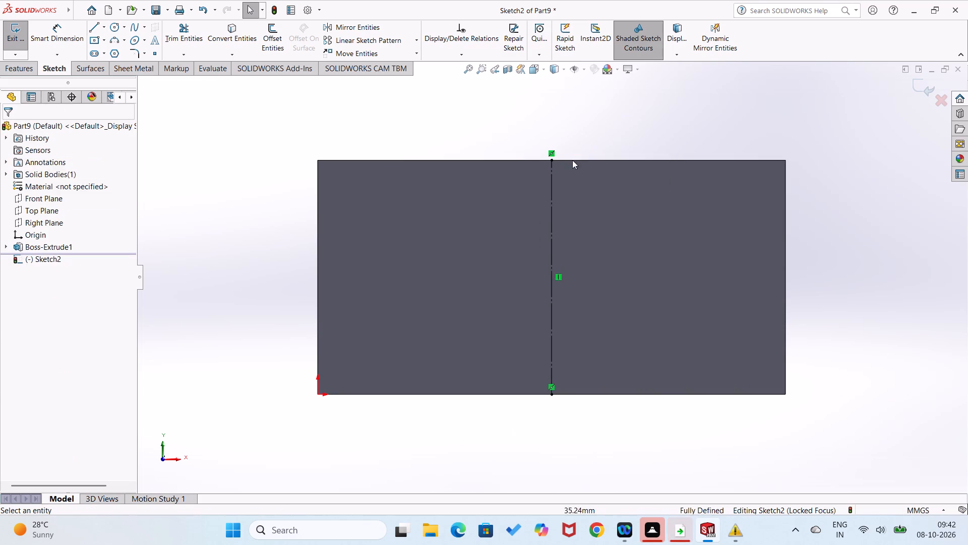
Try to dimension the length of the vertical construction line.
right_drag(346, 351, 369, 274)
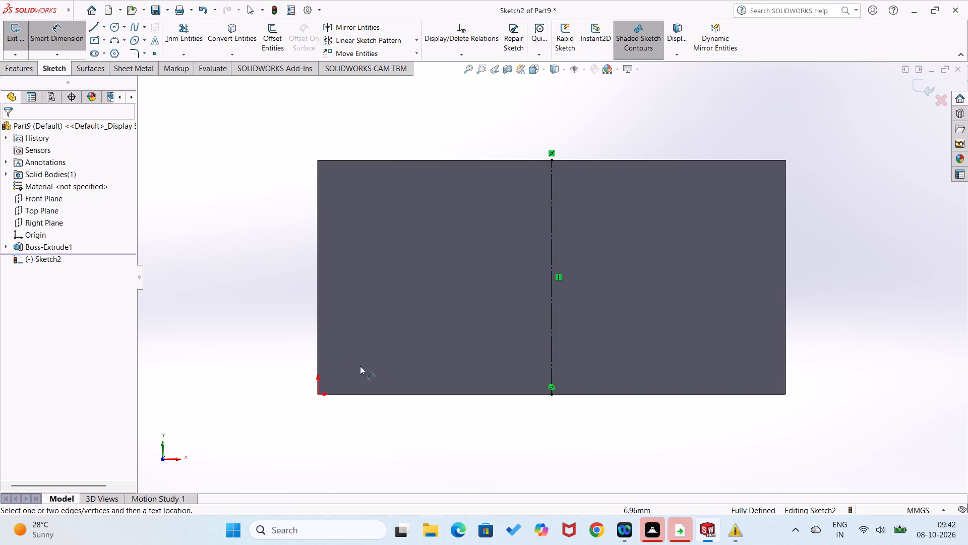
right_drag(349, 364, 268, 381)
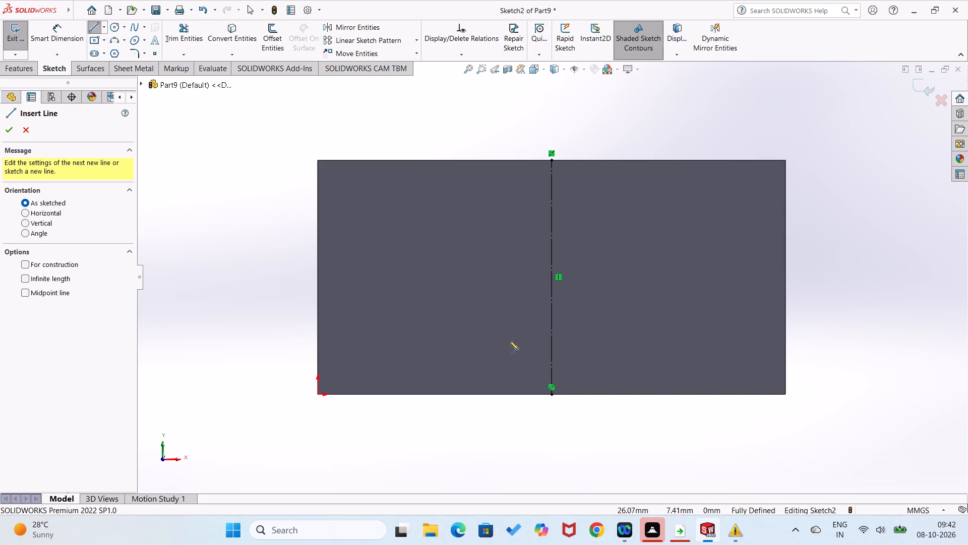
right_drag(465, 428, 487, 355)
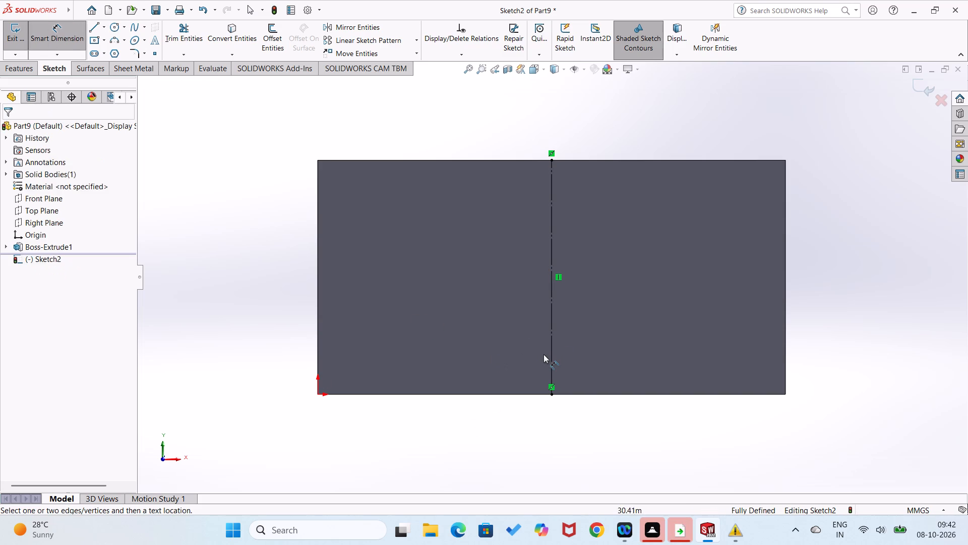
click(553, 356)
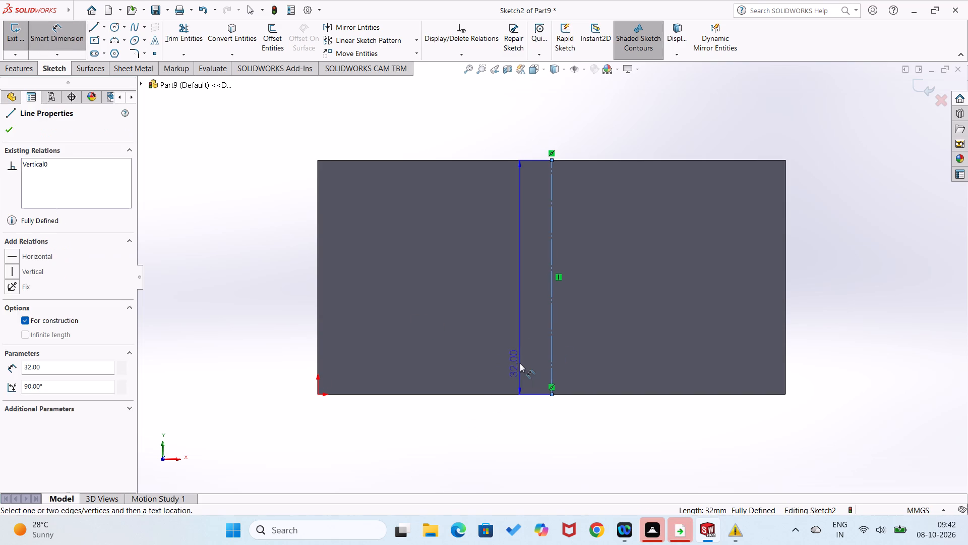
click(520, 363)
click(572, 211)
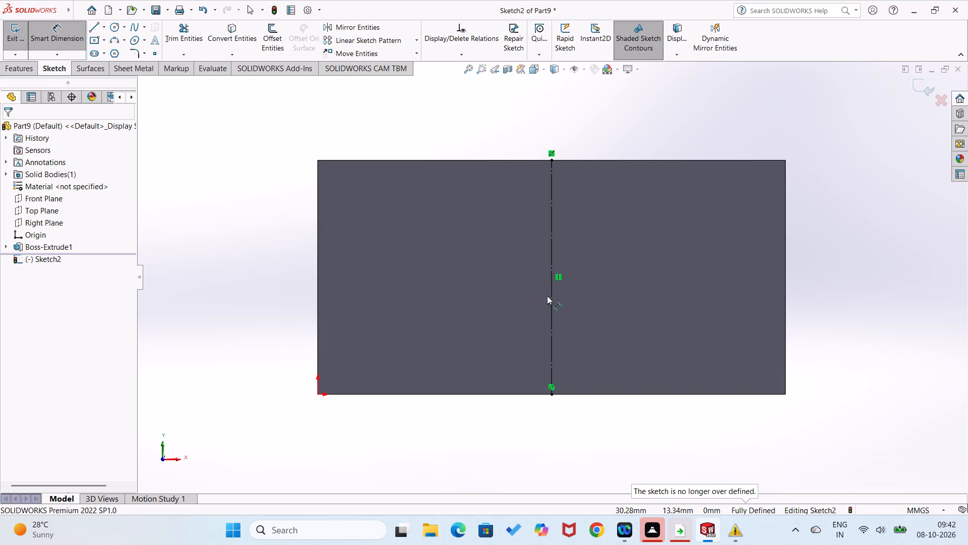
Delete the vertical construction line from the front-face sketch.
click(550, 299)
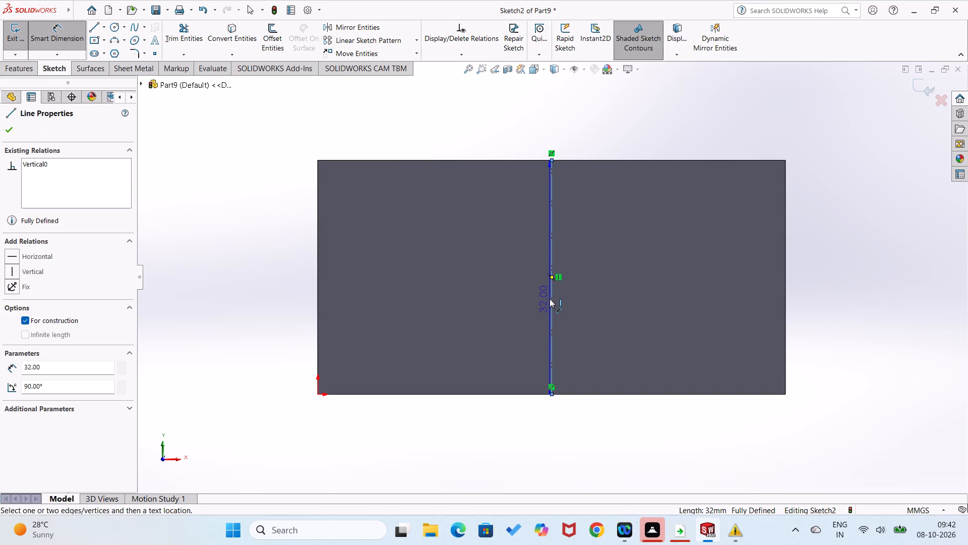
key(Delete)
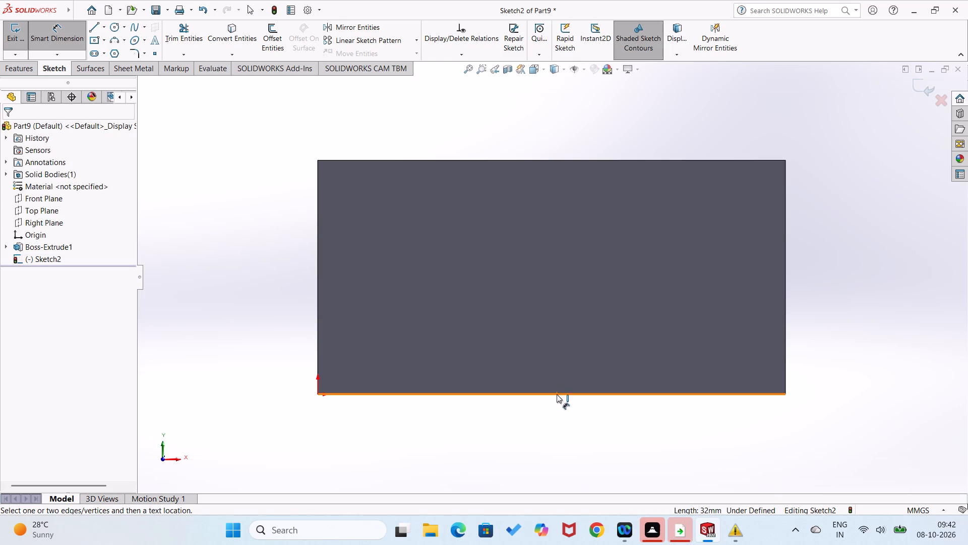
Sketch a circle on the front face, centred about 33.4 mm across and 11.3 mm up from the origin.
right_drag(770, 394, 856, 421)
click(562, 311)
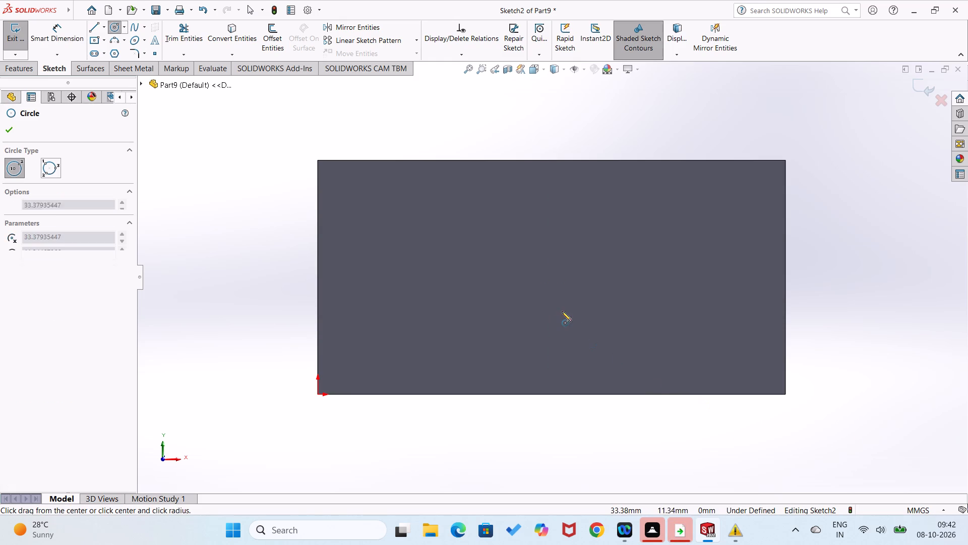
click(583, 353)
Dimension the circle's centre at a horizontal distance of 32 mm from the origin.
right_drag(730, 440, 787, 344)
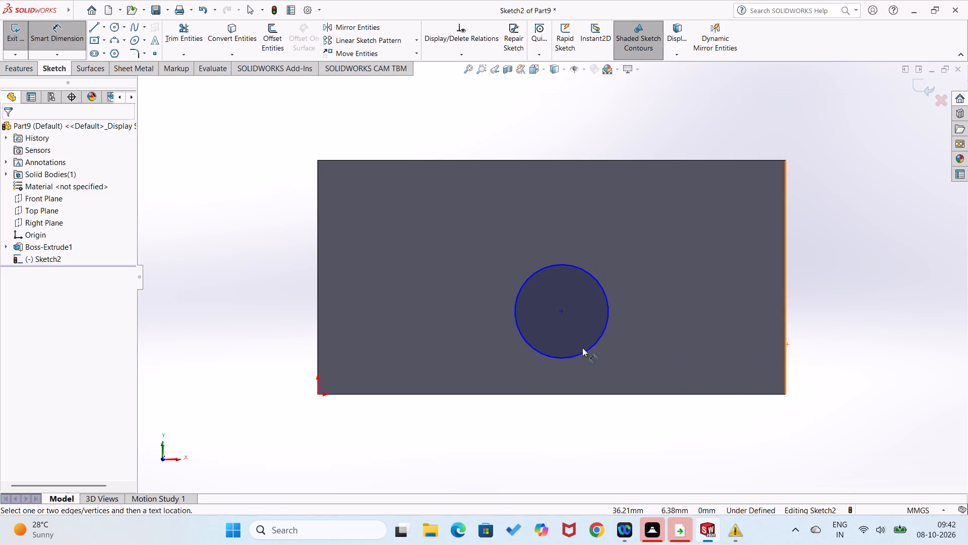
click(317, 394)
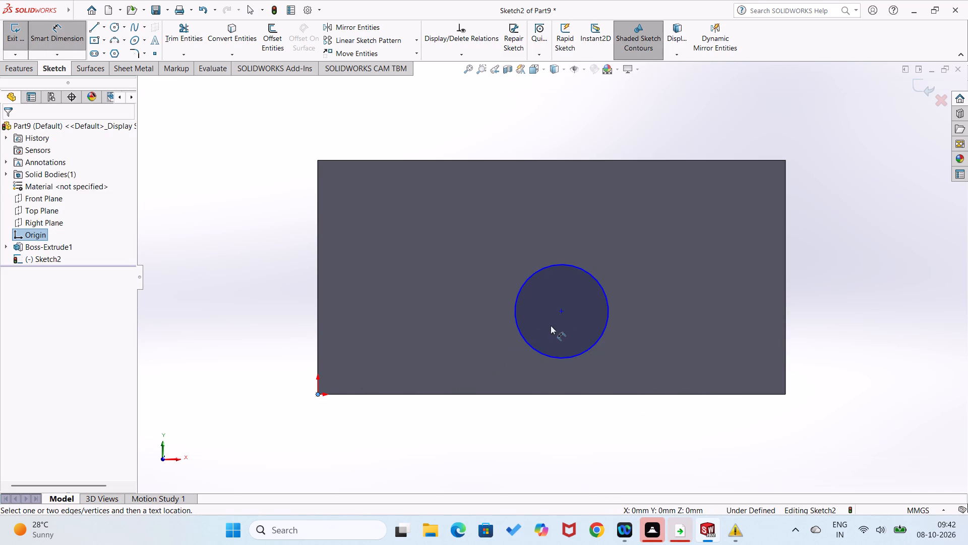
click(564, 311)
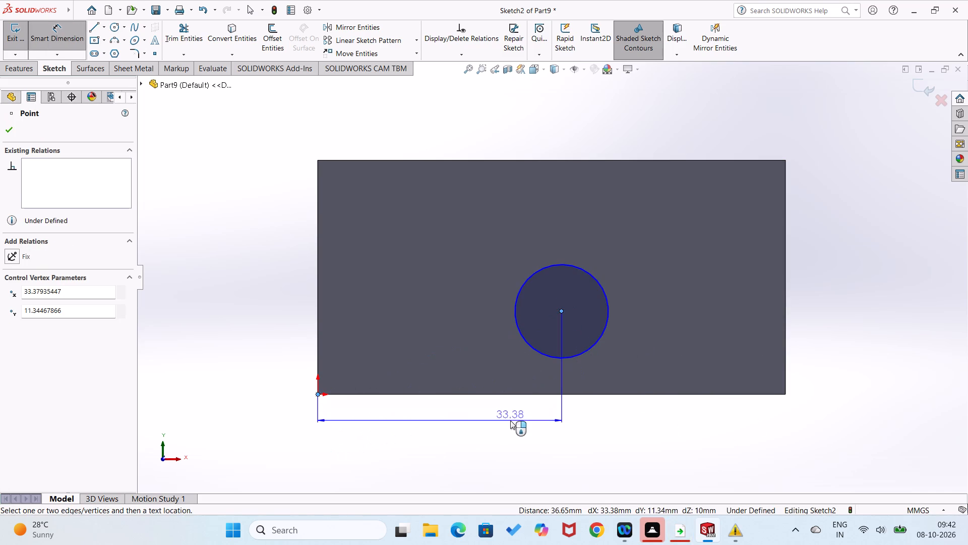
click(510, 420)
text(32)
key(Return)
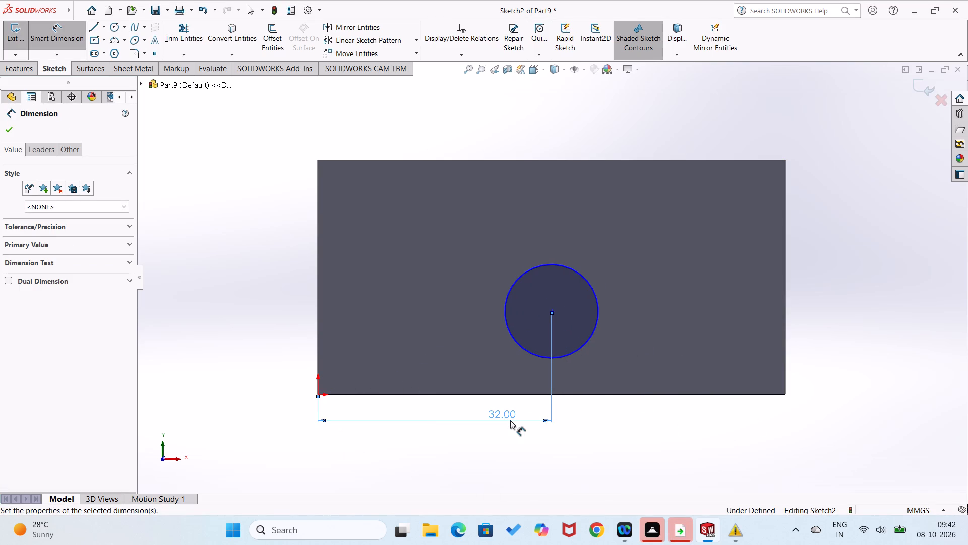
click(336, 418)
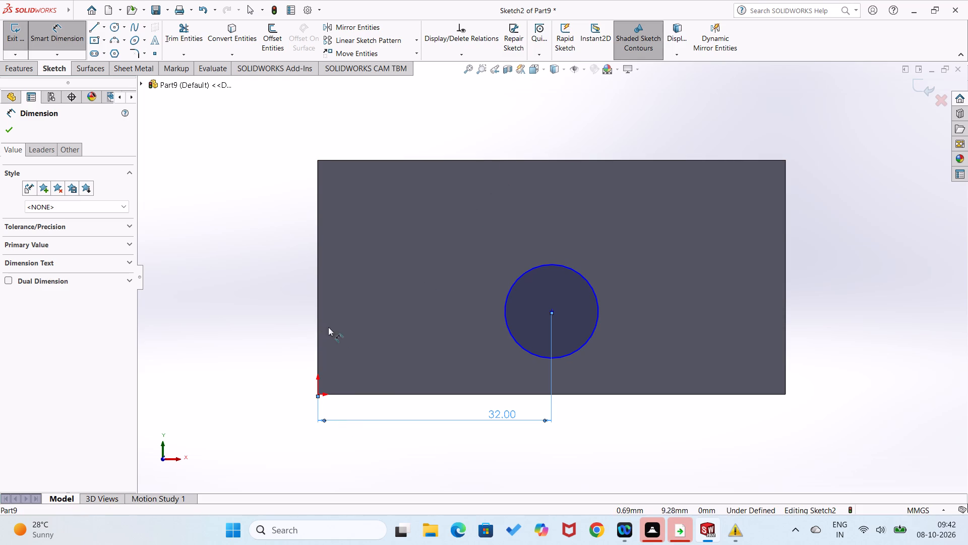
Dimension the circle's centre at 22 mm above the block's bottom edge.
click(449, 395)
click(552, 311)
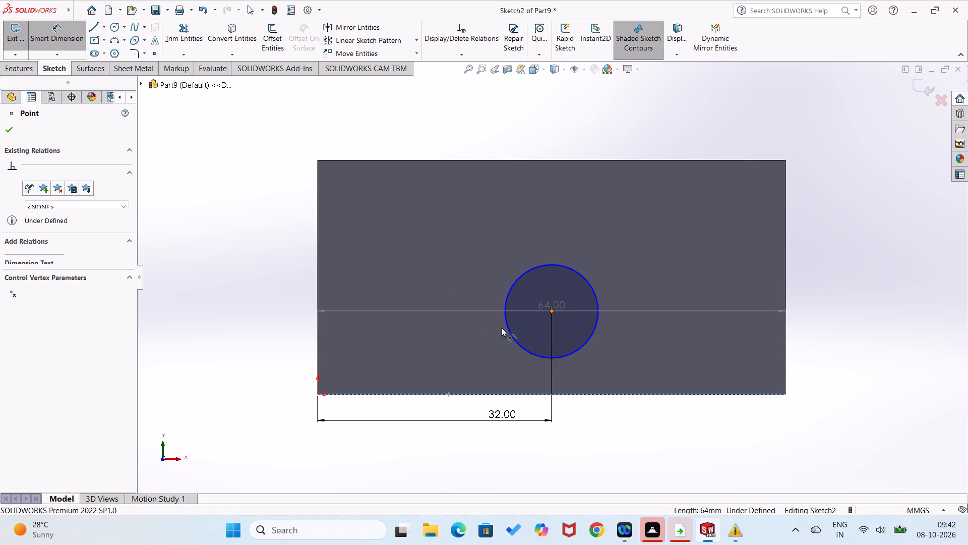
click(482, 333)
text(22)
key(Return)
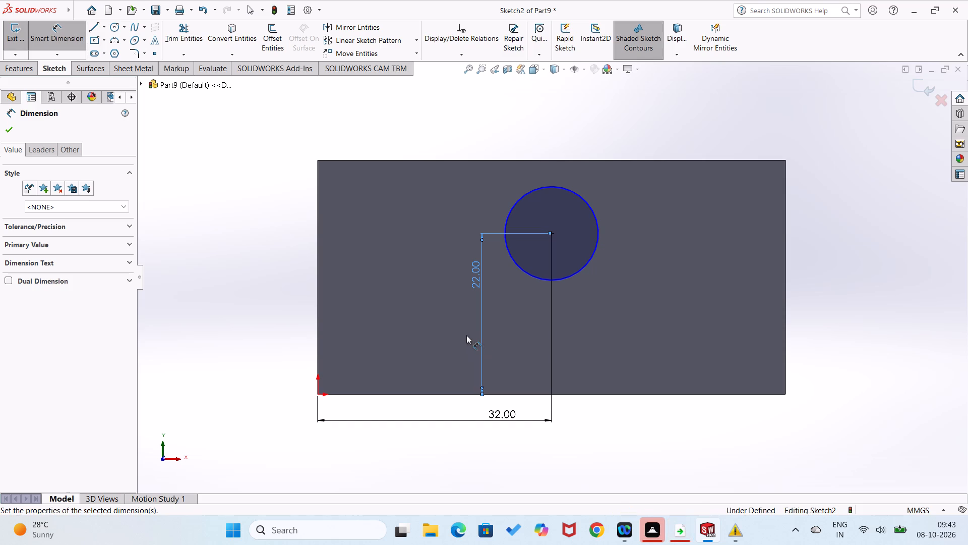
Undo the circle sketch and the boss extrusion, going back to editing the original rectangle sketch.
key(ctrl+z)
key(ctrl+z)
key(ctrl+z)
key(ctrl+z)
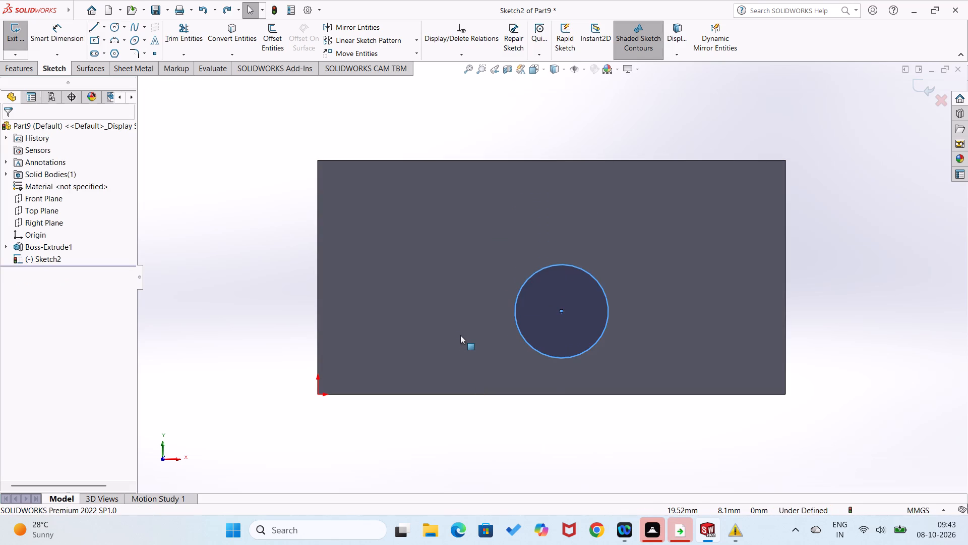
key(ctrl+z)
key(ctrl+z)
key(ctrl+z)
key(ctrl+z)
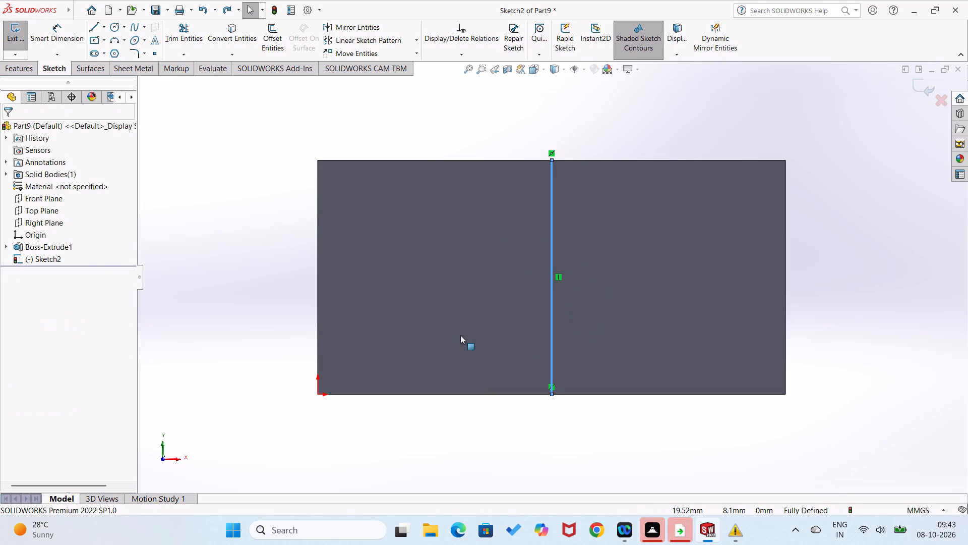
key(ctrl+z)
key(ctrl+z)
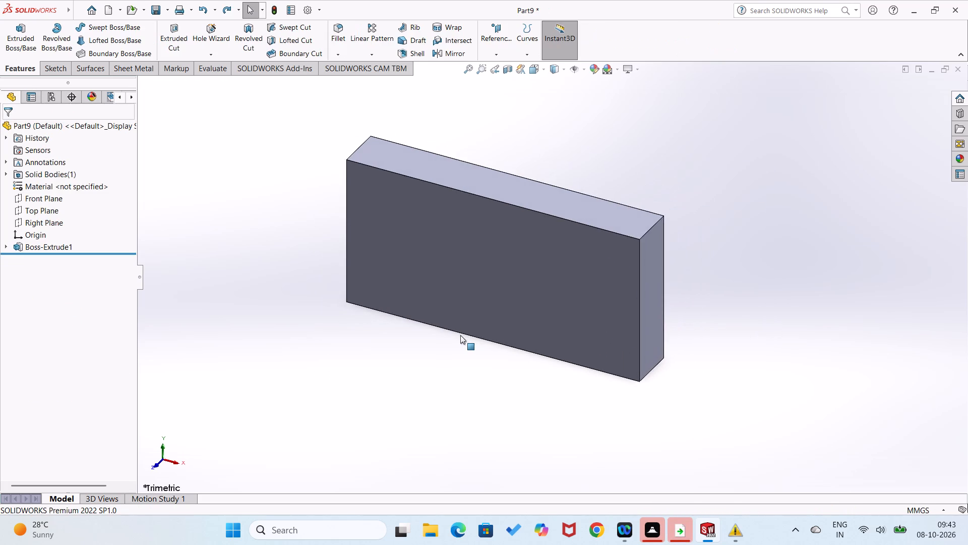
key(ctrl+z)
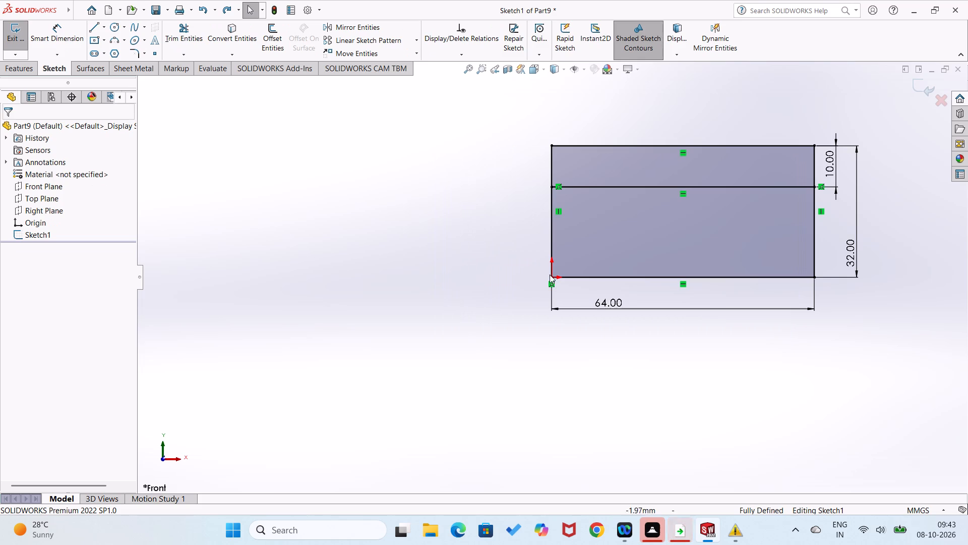
Sketch a vertical line from the bottom edge's midpoint up to the inner horizontal line's midpoint and make it construction geometry.
right_click(609, 248)
click(535, 349)
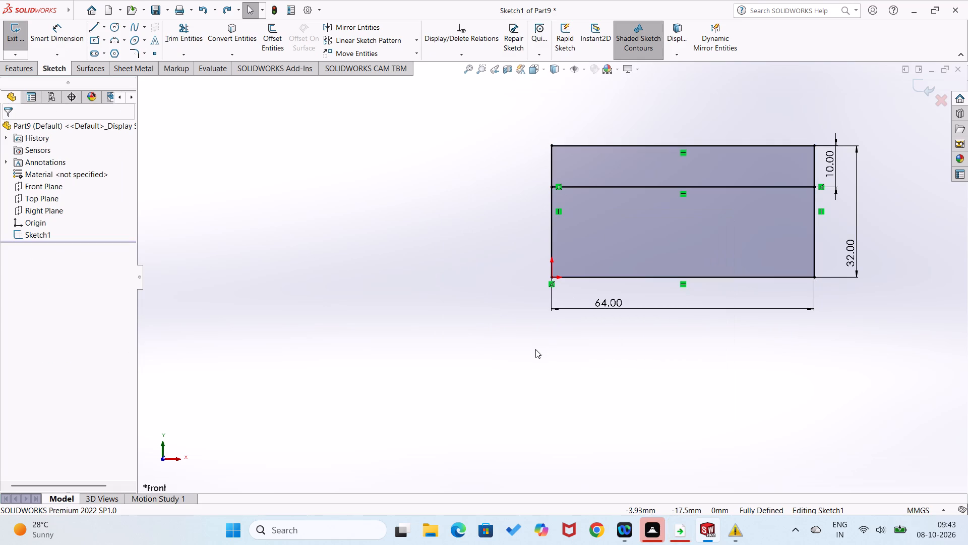
key(ctrl+8)
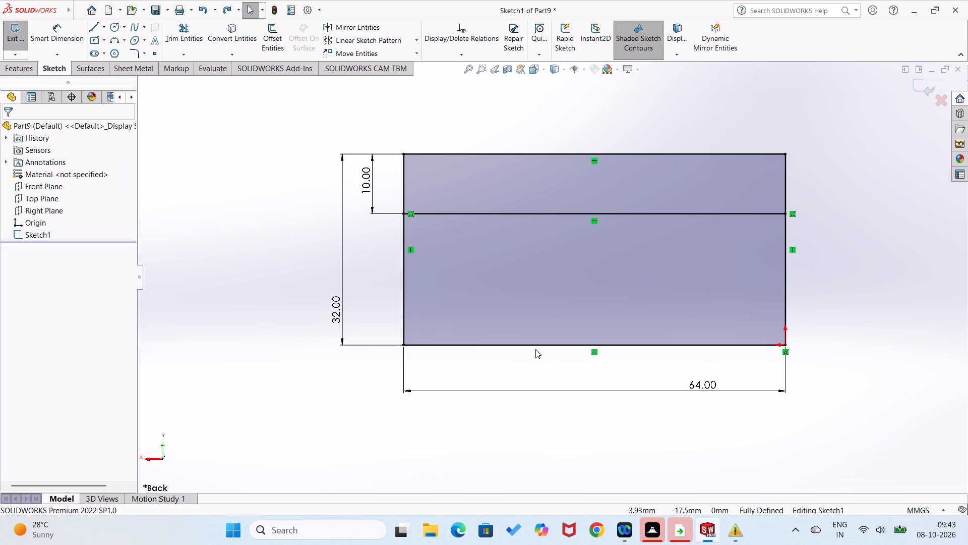
key(ctrl+8)
scroll(536, 351, down, 4)
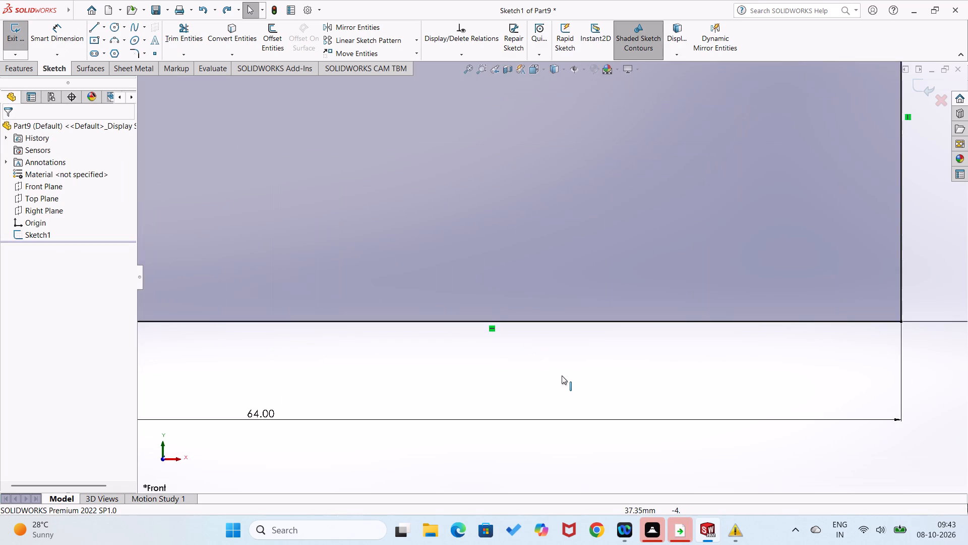
scroll(562, 375, up, 2)
right_drag(626, 393, 520, 443)
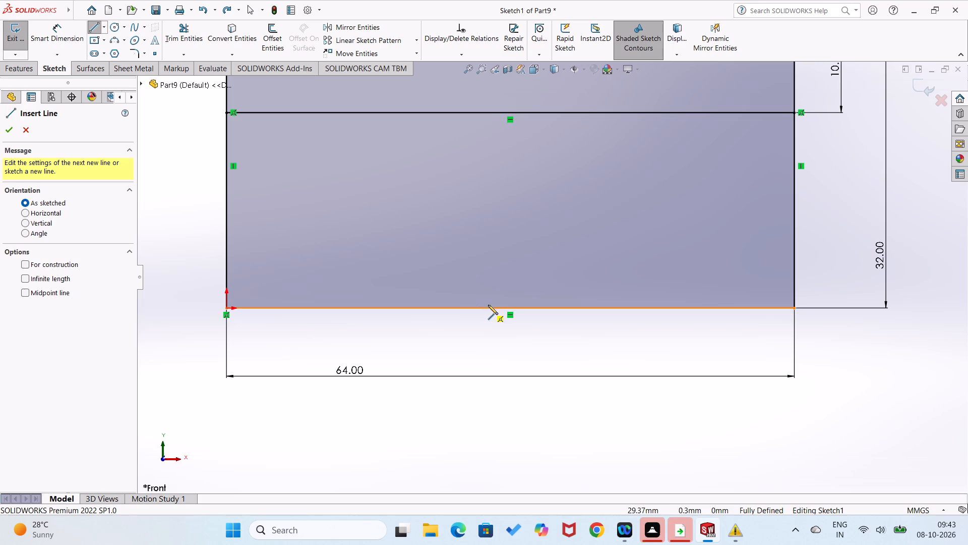
click(511, 307)
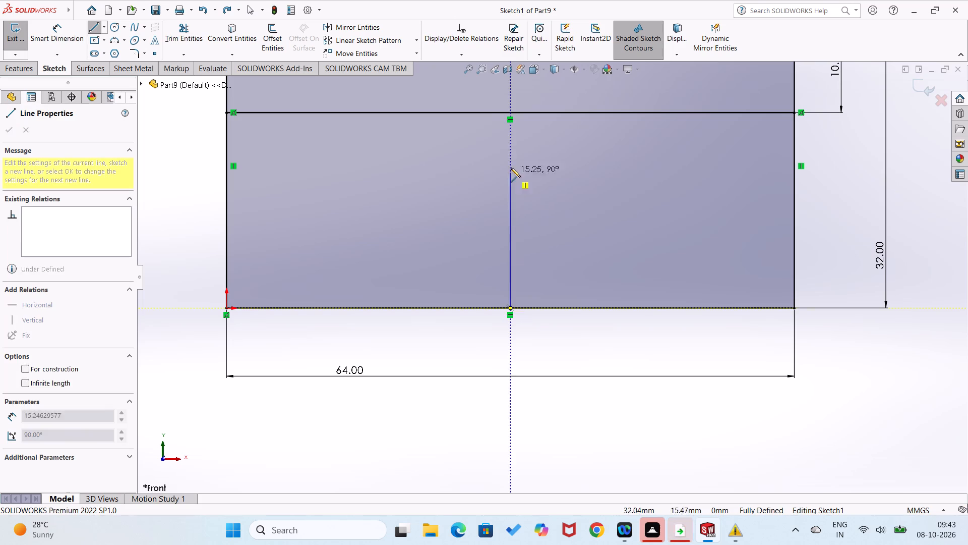
click(510, 113)
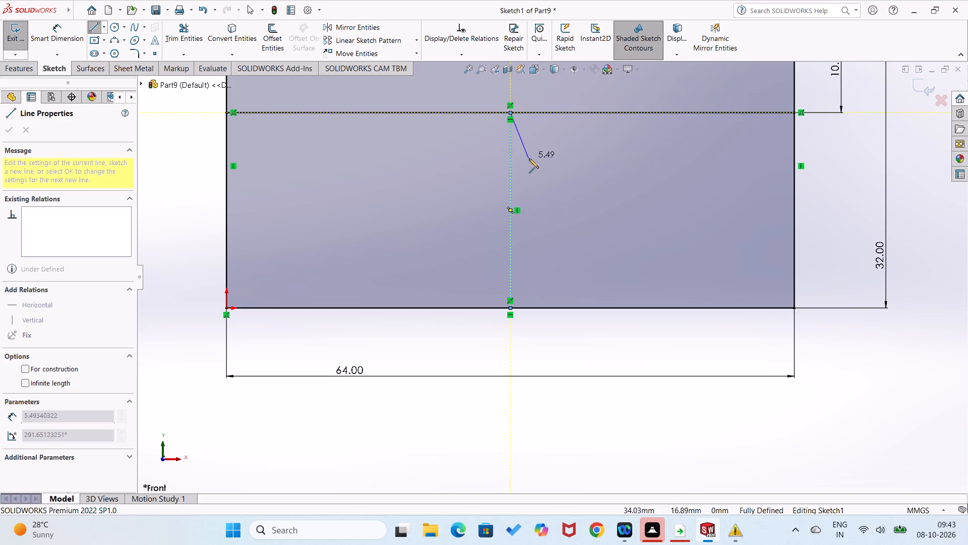
right_click(529, 158)
click(556, 144)
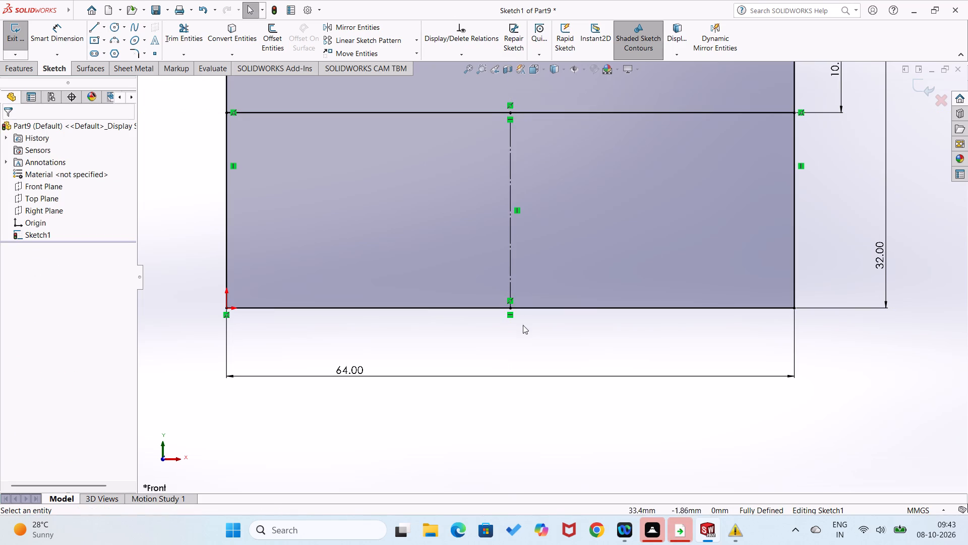
Sketch a circle about 7.4 mm in diameter centred on the midpoint of the vertical construction line.
right_drag(528, 325, 586, 299)
click(511, 210)
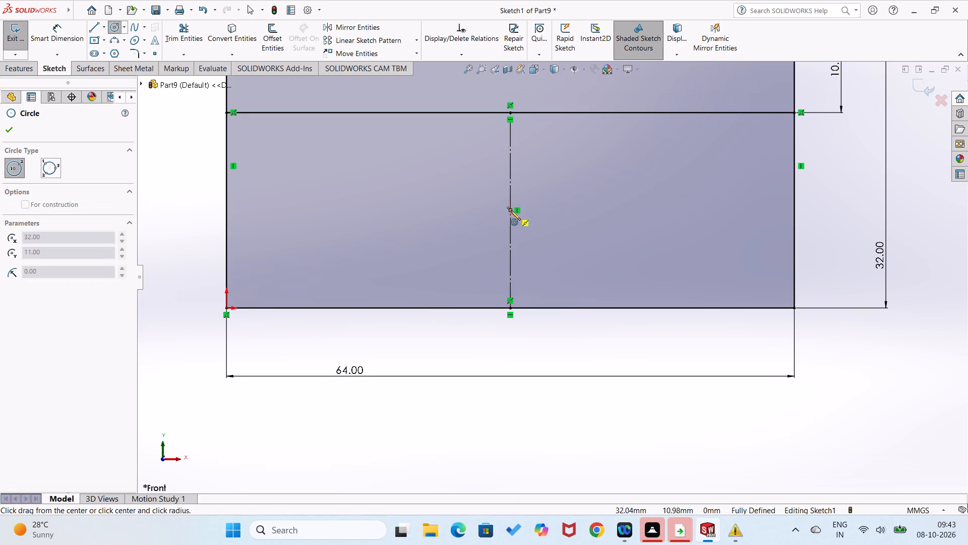
click(528, 238)
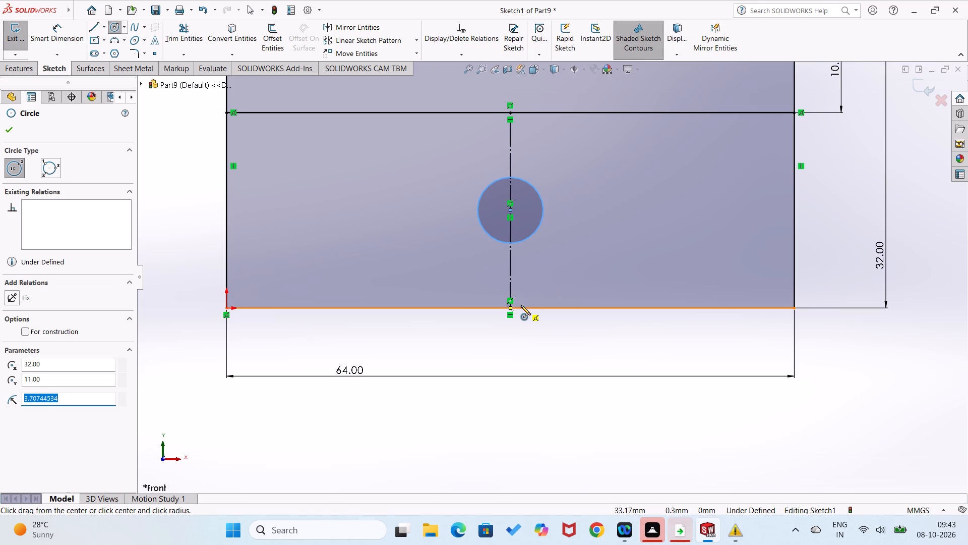
Dimension the circle's diameter as 6 mm.
right_drag(522, 374, 589, 328)
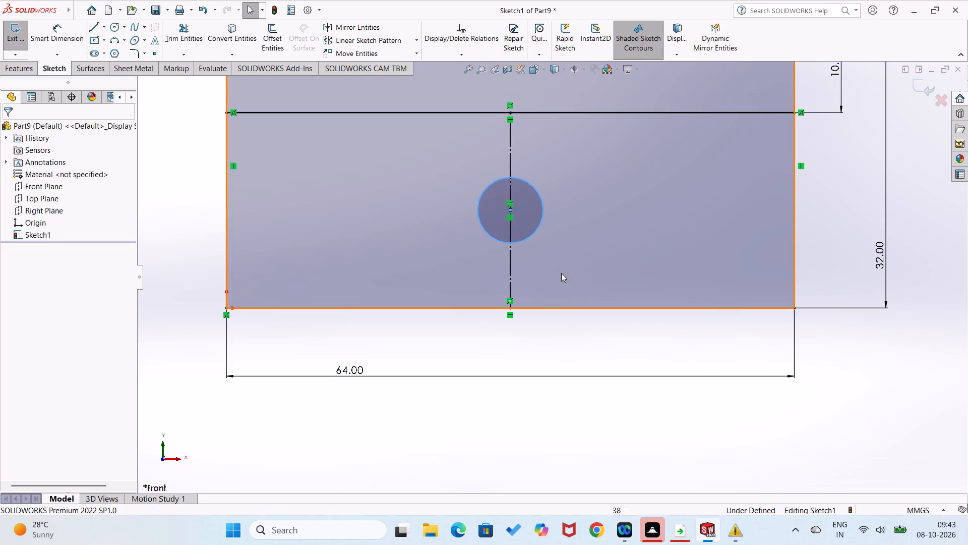
right_drag(554, 277, 578, 194)
right_drag(560, 246, 566, 215)
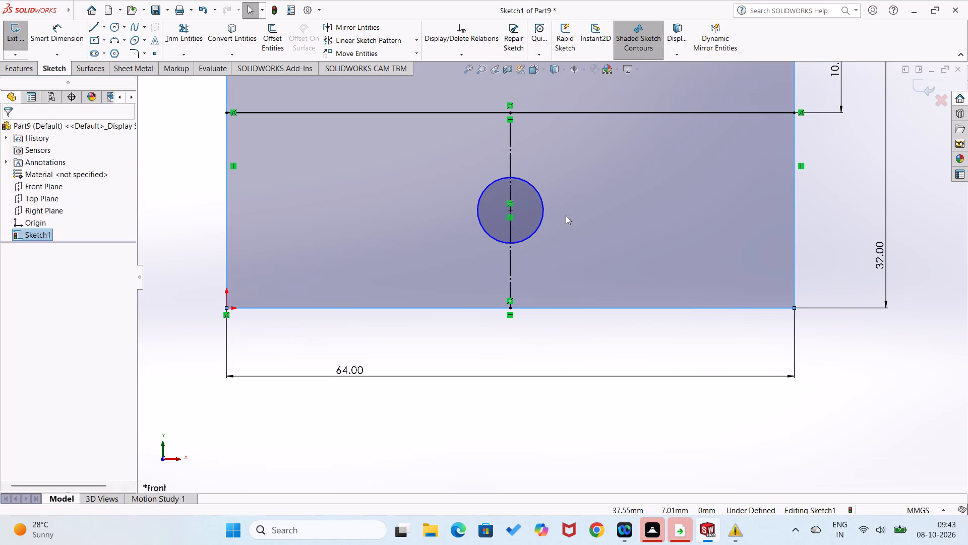
right_drag(566, 215, 570, 188)
right_drag(563, 244, 578, 197)
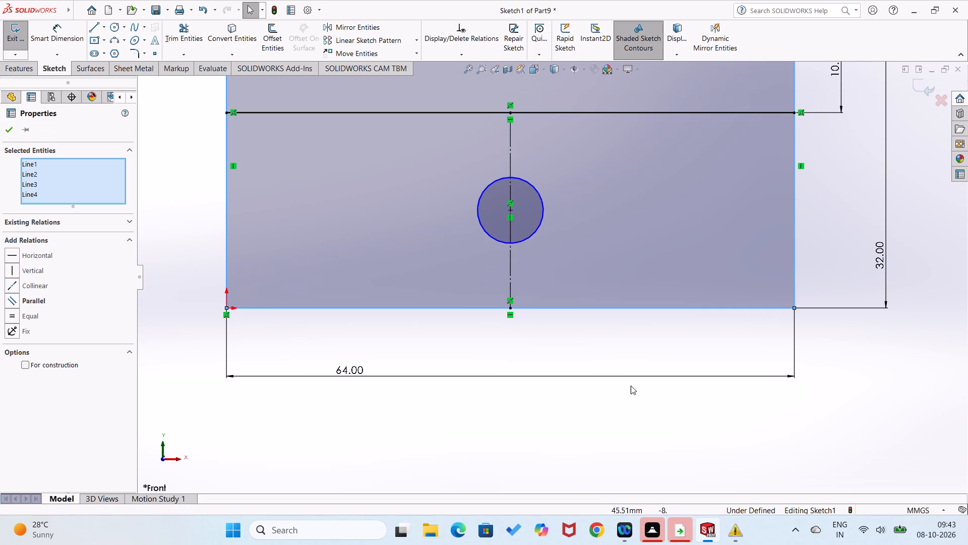
right_drag(631, 386, 681, 316)
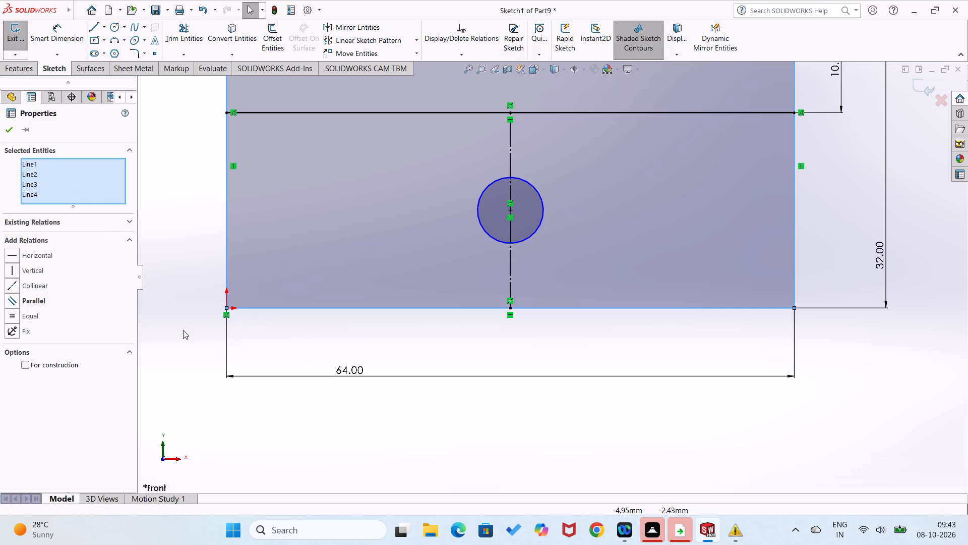
right_drag(183, 330, 198, 260)
right_drag(198, 318, 200, 250)
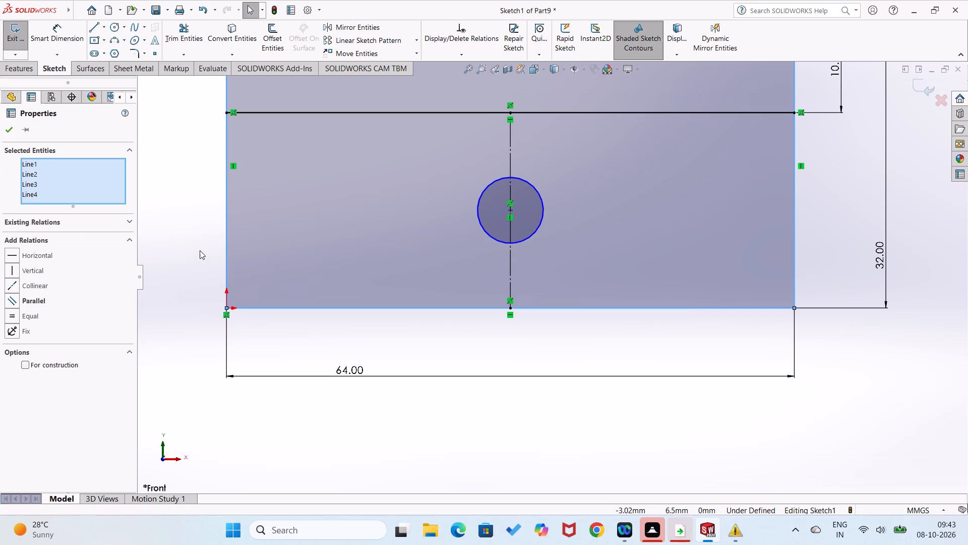
click(201, 322)
right_drag(194, 288, 192, 189)
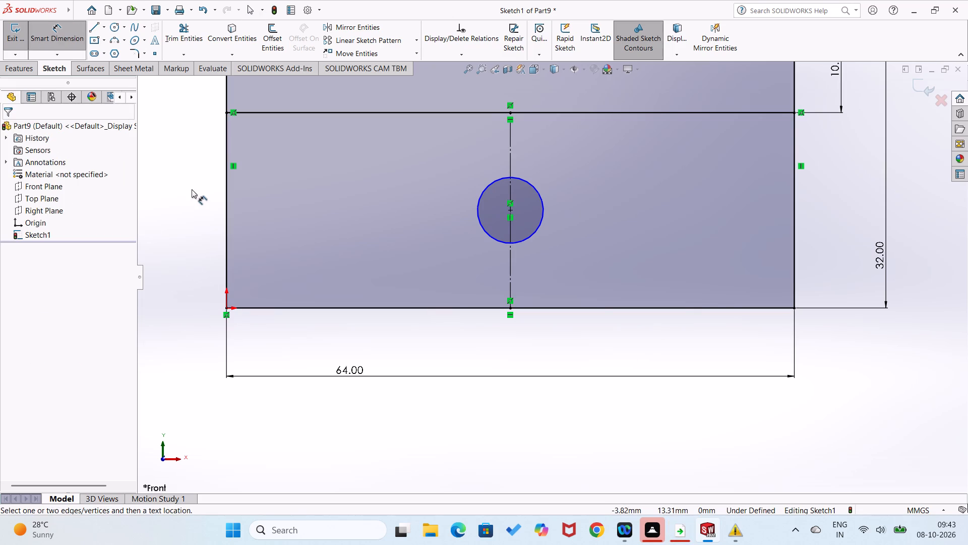
click(535, 231)
click(580, 229)
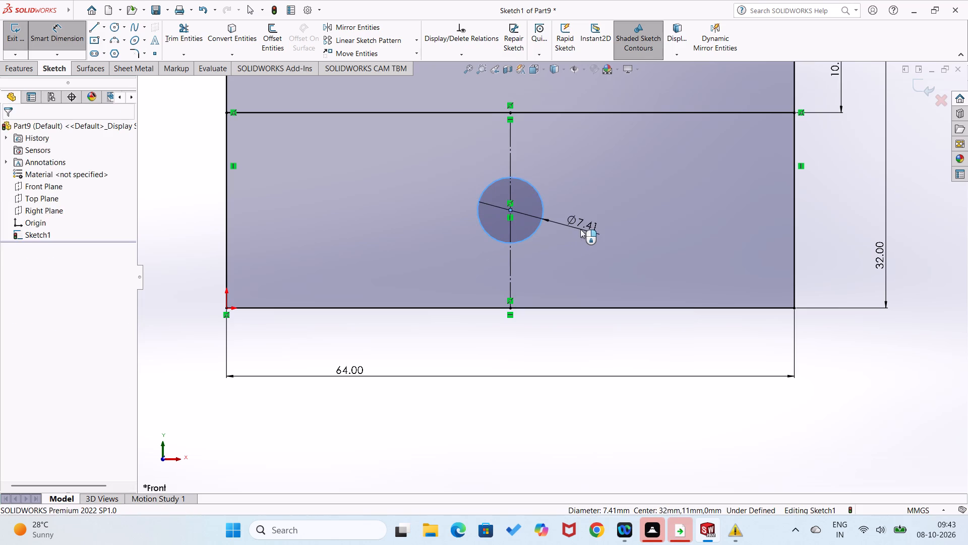
key(6)
key(Return)
click(503, 370)
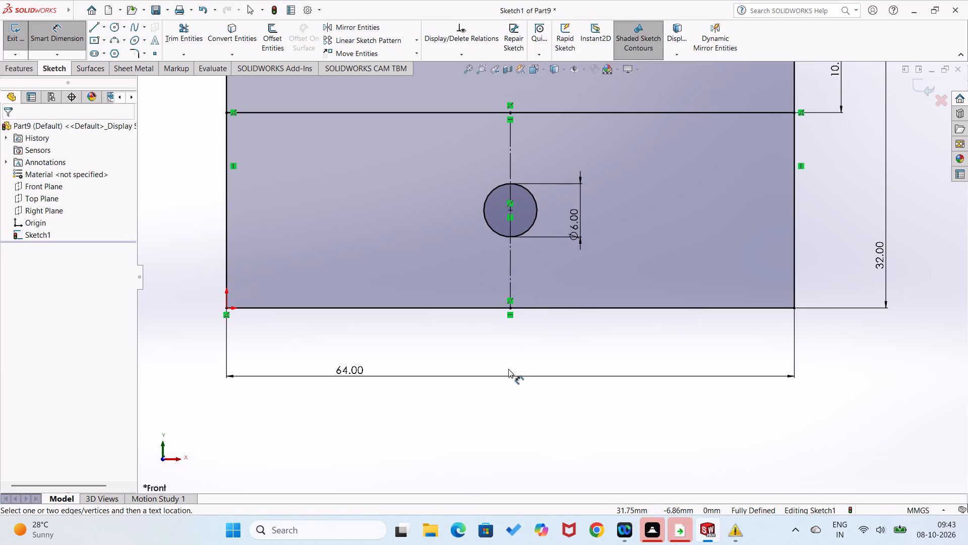
Sketch a second circle in line with the first, centred about 2.8 mm above the inner horizontal line.
scroll(508, 369, up, 1)
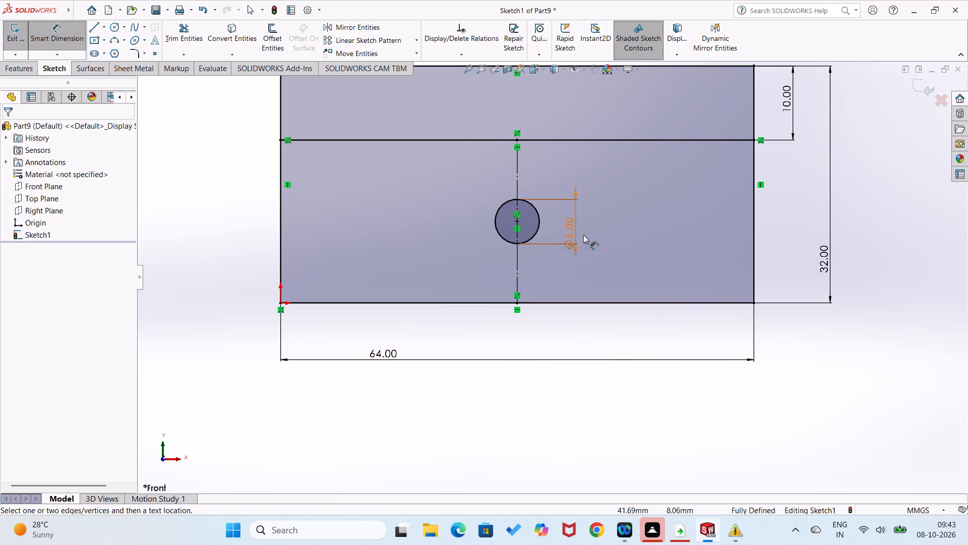
right_drag(590, 204, 647, 222)
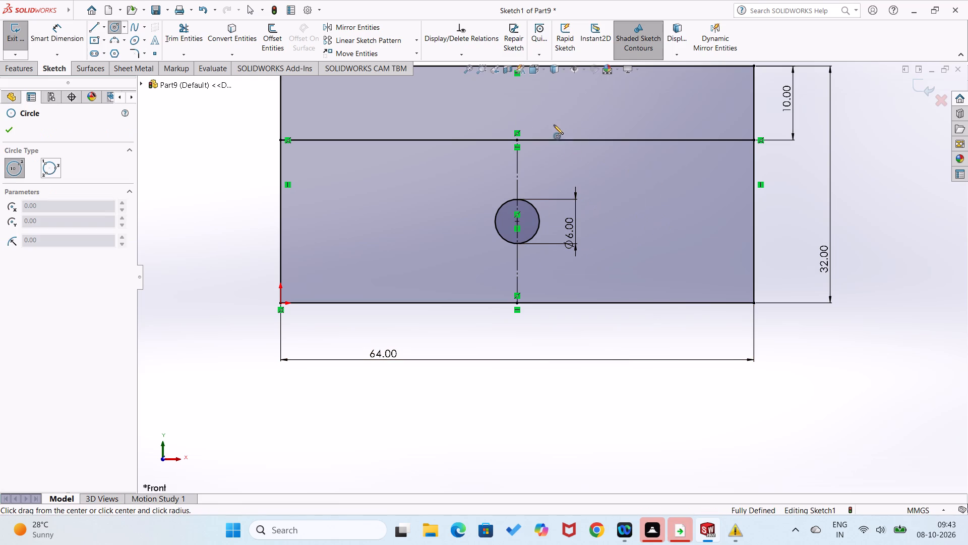
click(515, 120)
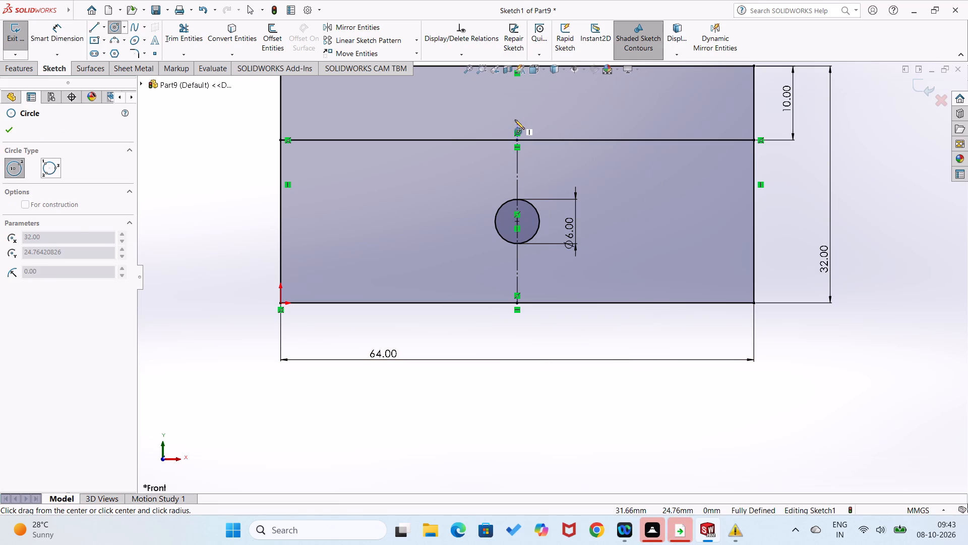
click(520, 148)
Dimension the upper circle's centre at 1 mm above the top end of the vertical construction line.
right_drag(568, 212, 584, 148)
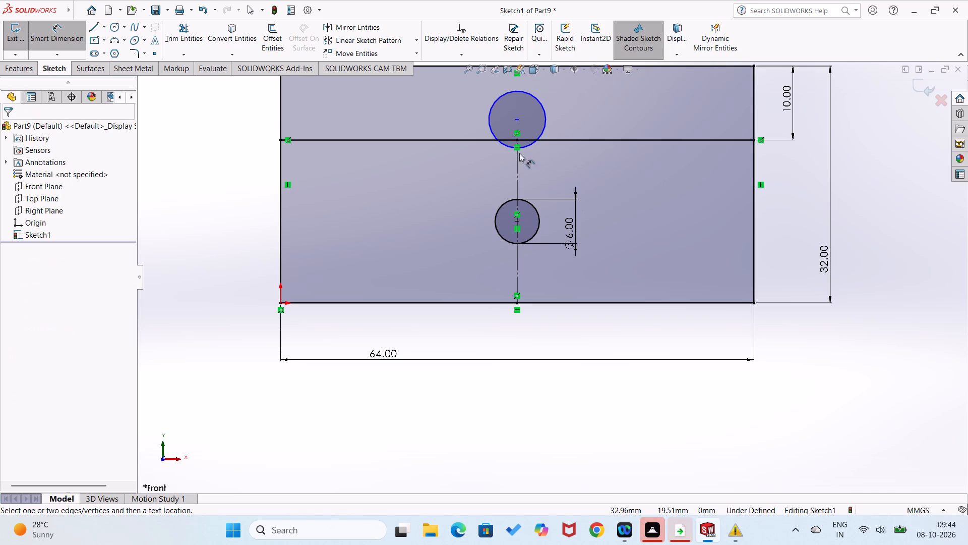
click(519, 141)
click(518, 118)
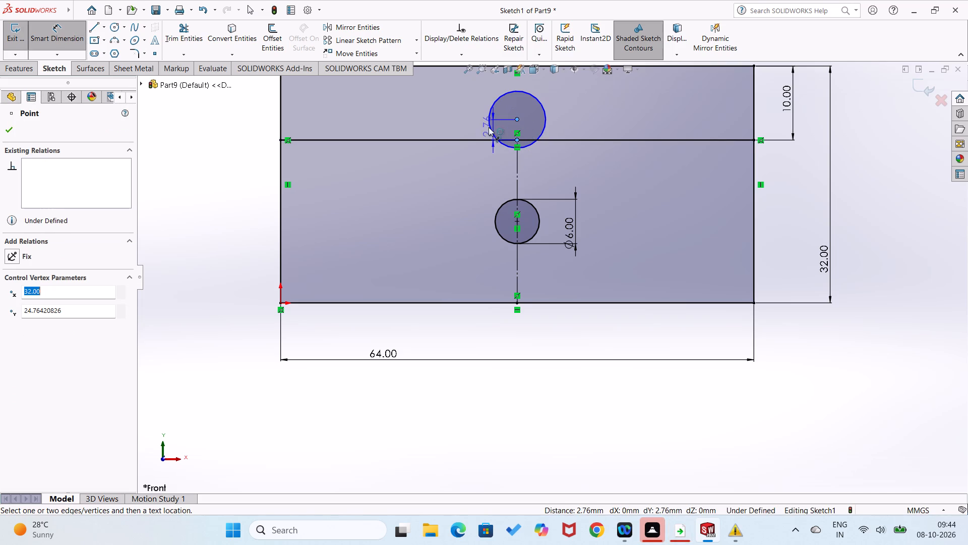
click(460, 148)
key(1)
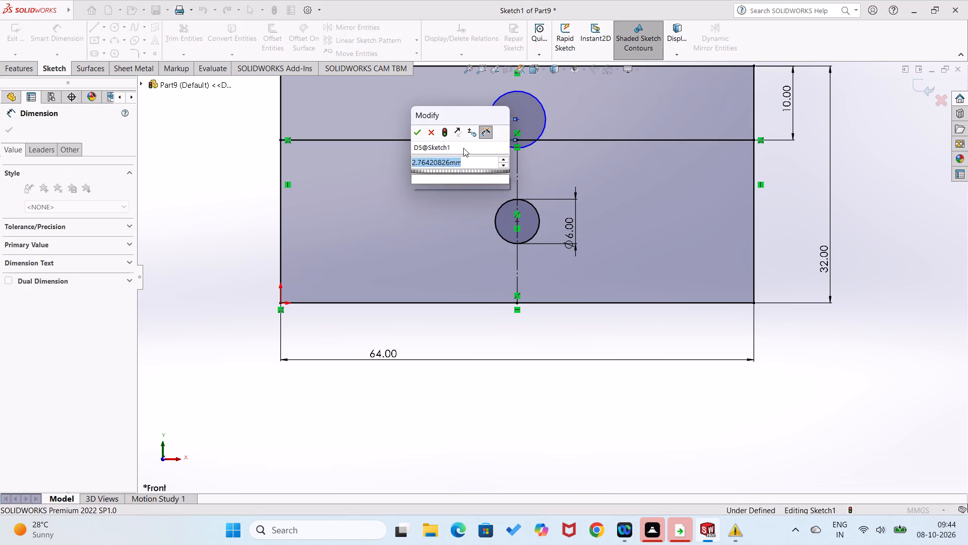
key(Return)
click(452, 175)
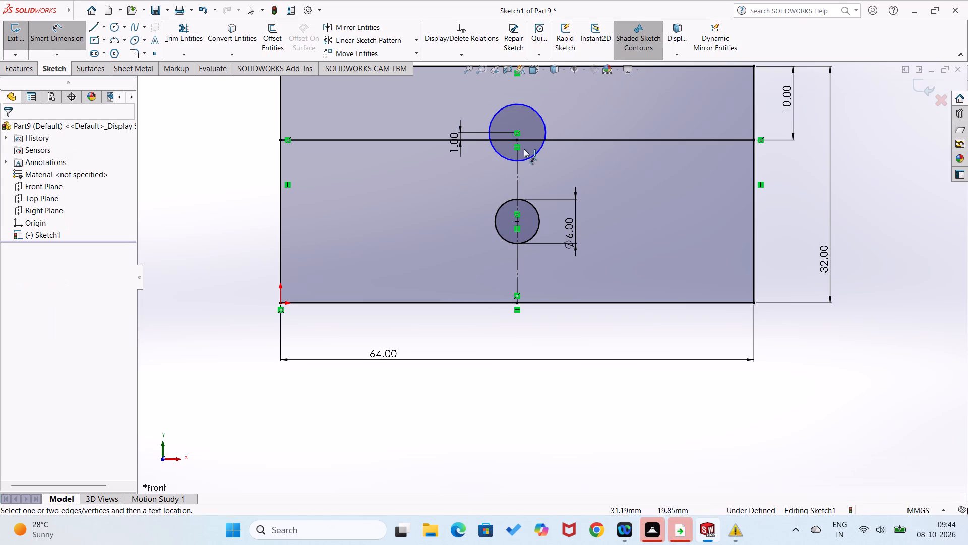
Dimension the upper circle's diameter as 6 mm.
click(537, 147)
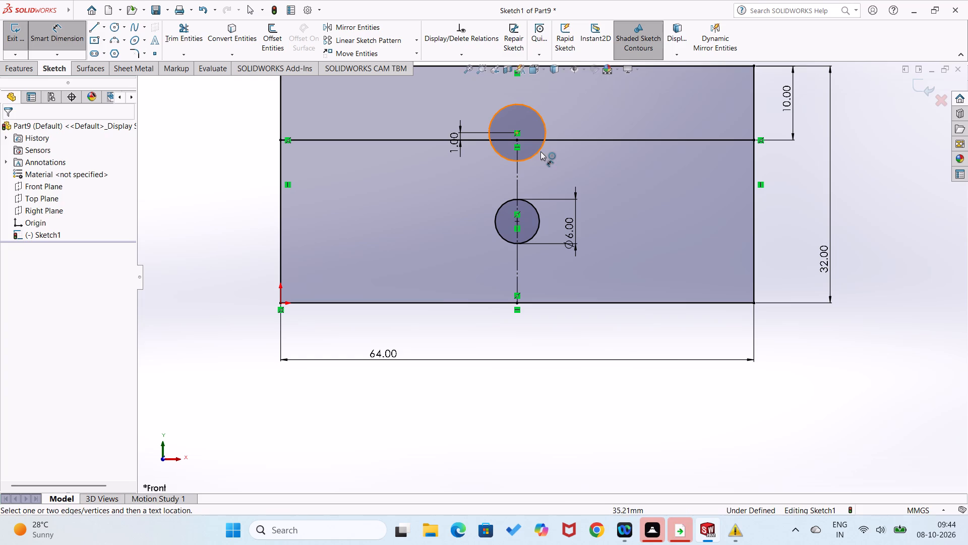
click(537, 148)
click(559, 150)
key(6)
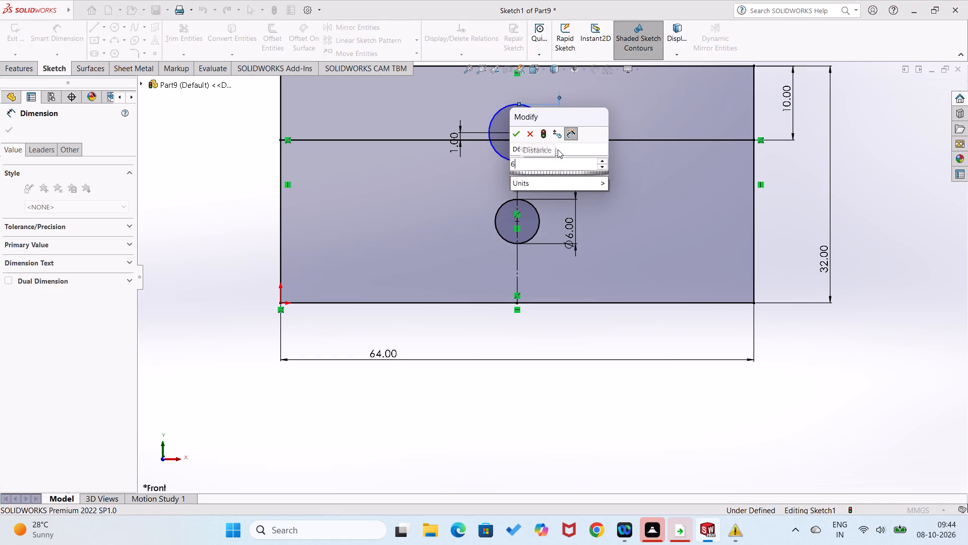
key(Return)
click(549, 185)
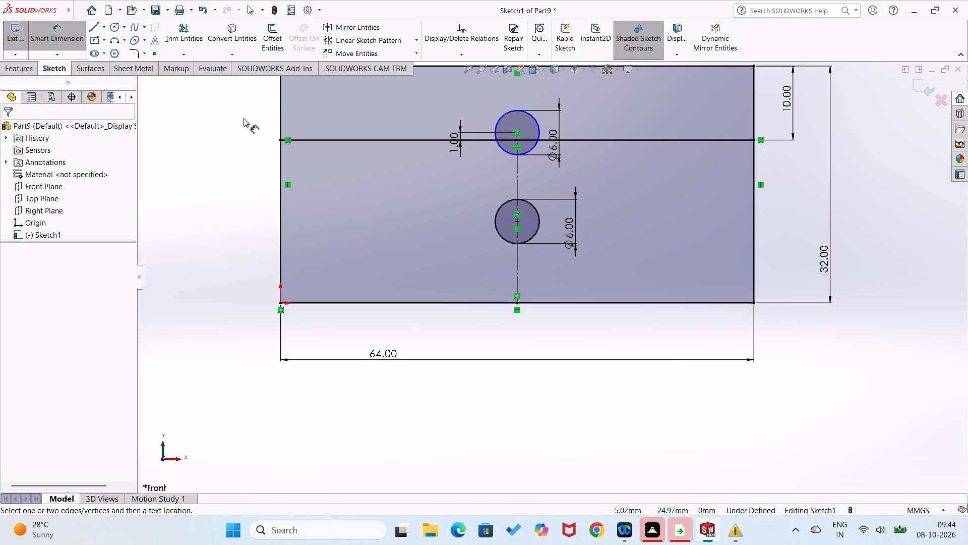
Dimension the upper circle's centre at a horizontal distance of 32 mm from the rectangle's left edge.
click(280, 114)
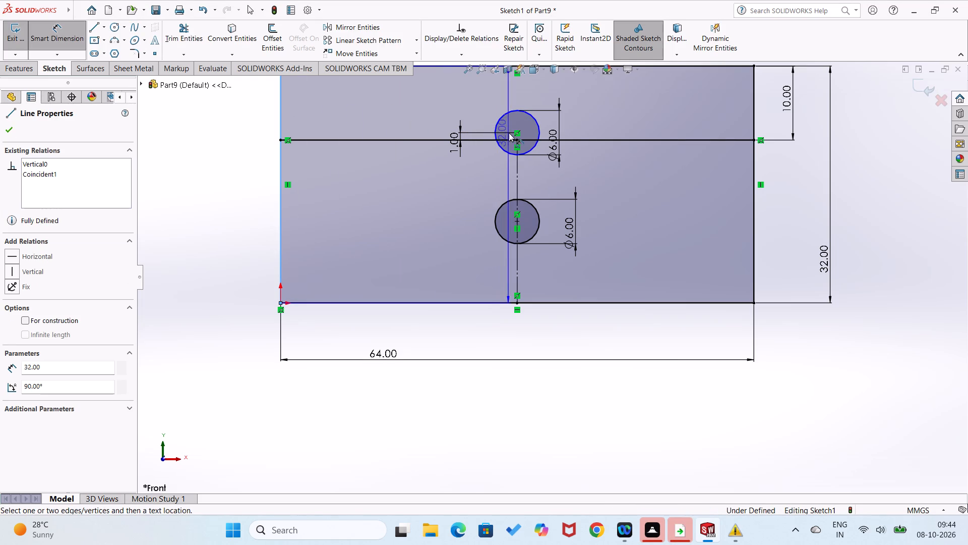
scroll(517, 131, down, 4)
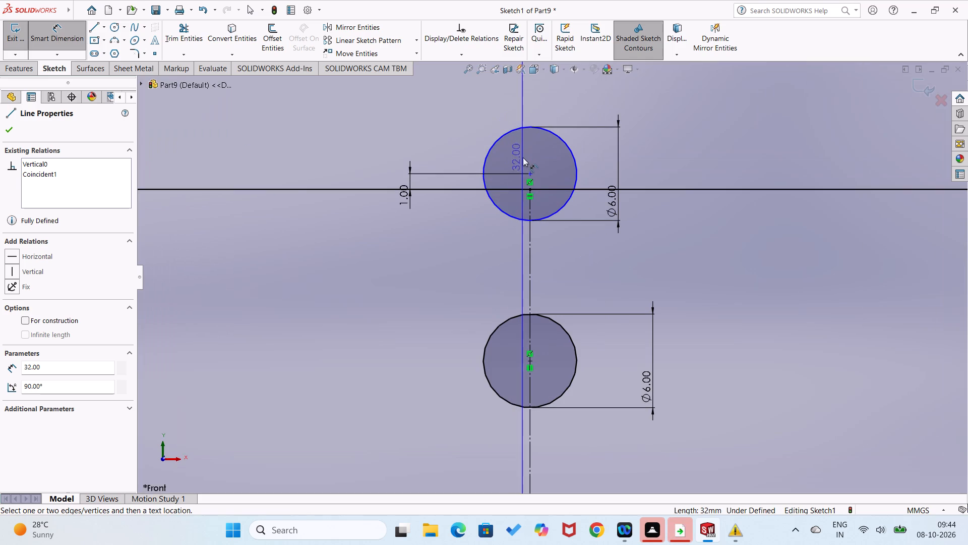
click(530, 171)
click(493, 225)
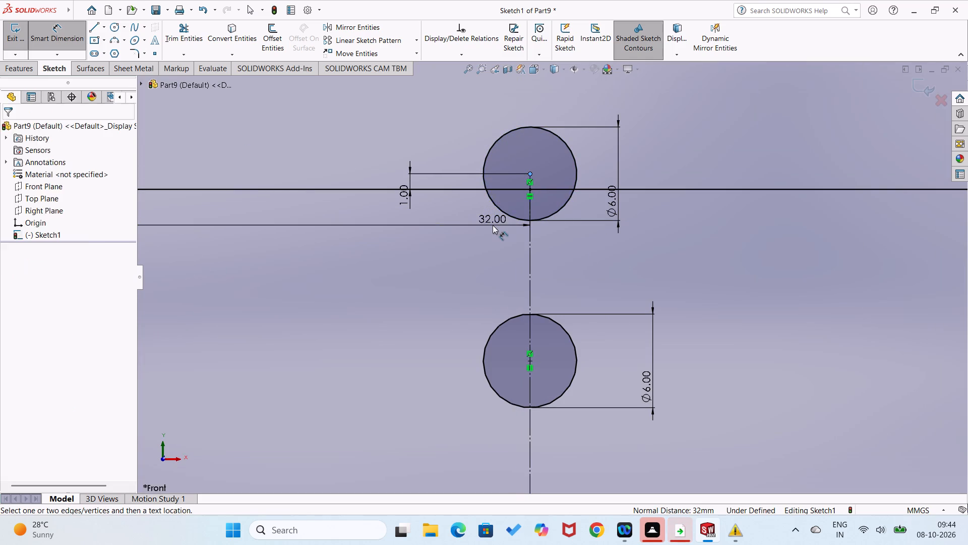
click(453, 213)
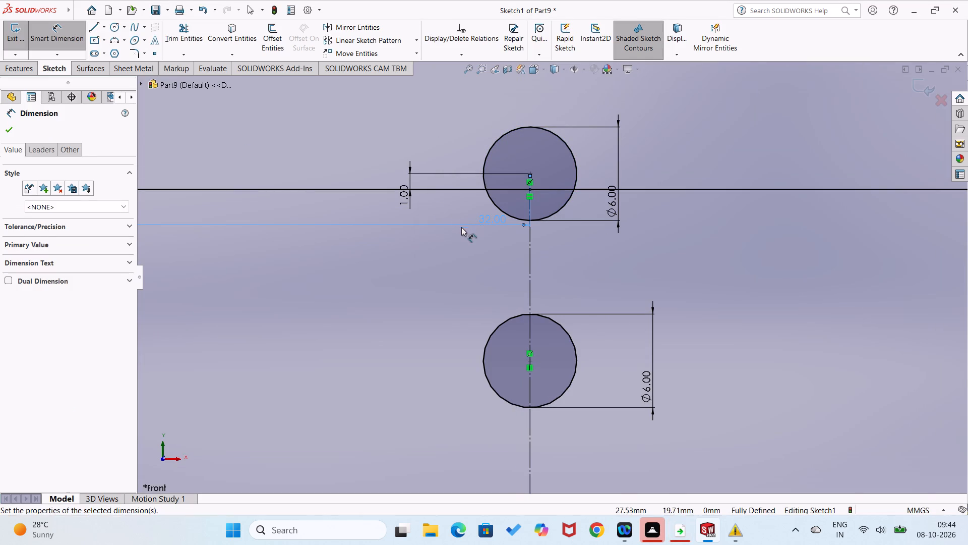
click(451, 271)
Extrude the three rectangle regions around the circles as a 10 mm blind boss, leaving both circles as through holes.
scroll(451, 271, up, 4)
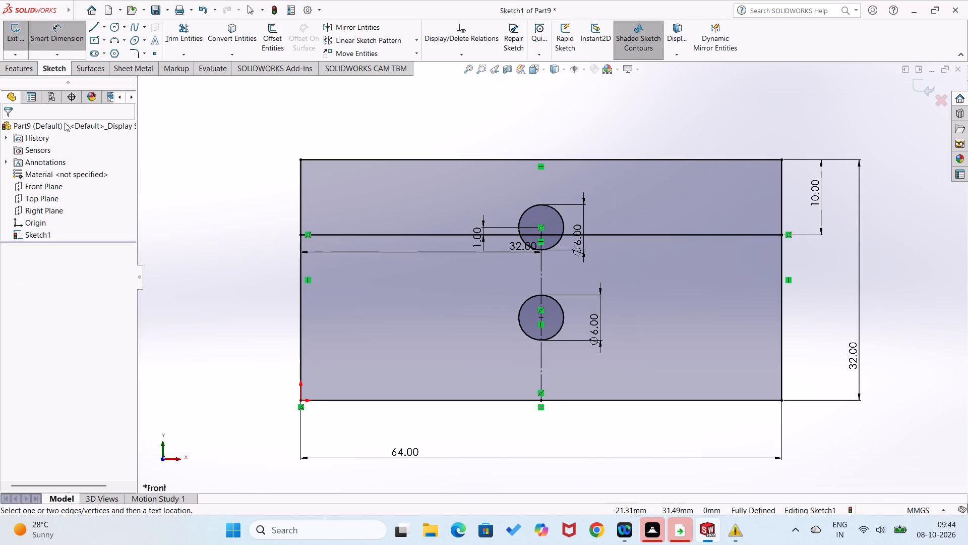
click(21, 75)
click(14, 56)
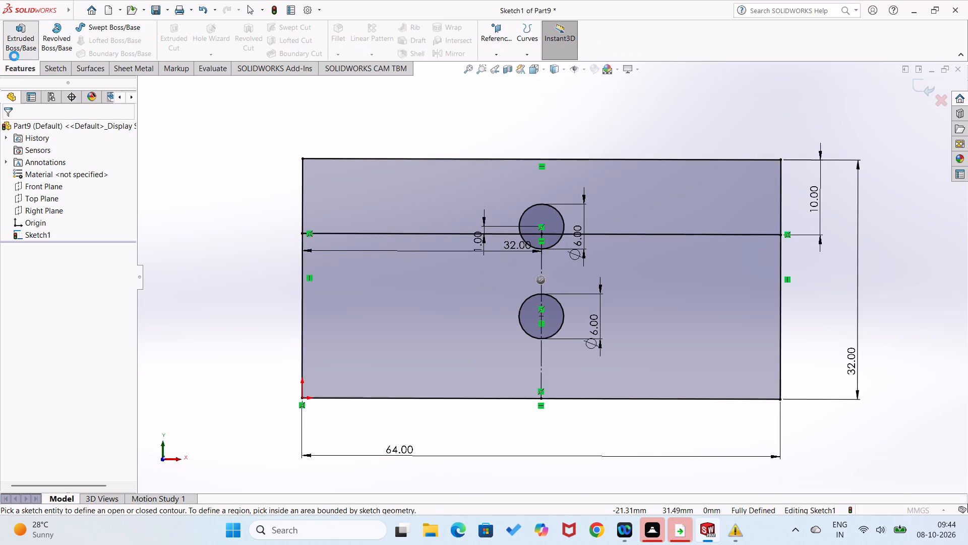
click(404, 256)
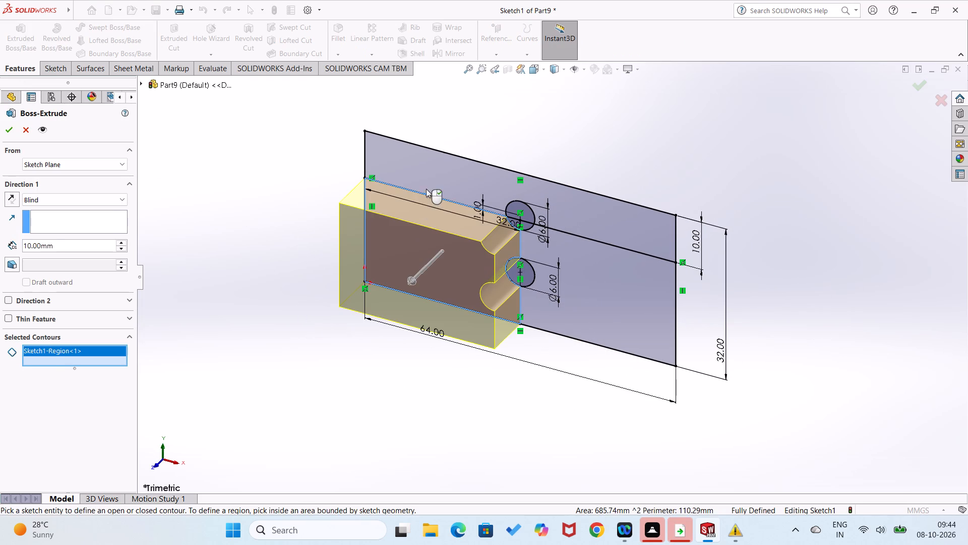
click(426, 188)
click(570, 307)
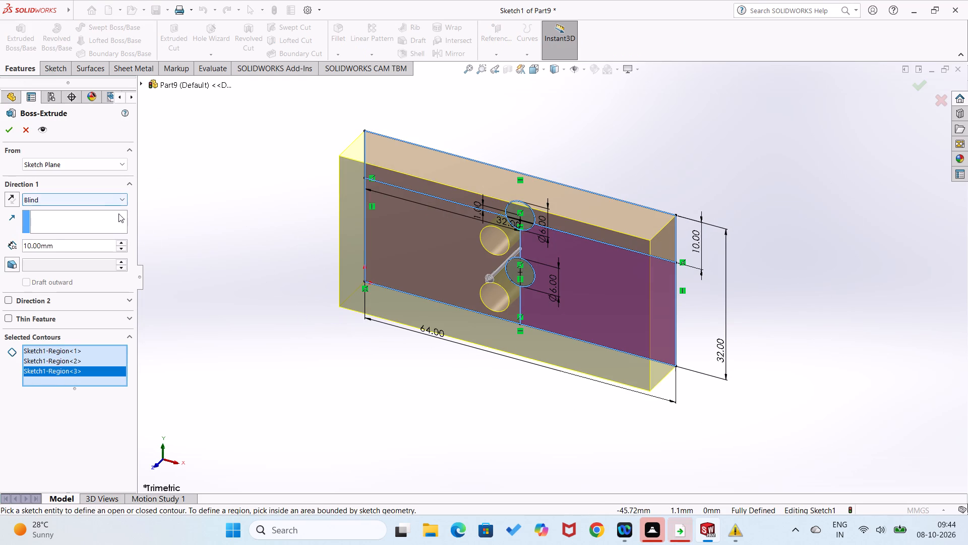
click(493, 301)
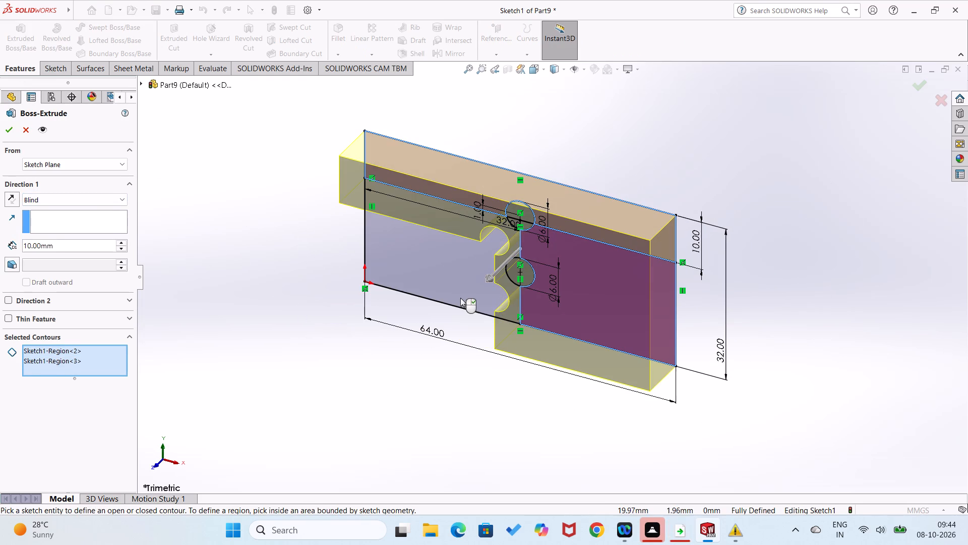
click(460, 298)
click(7, 128)
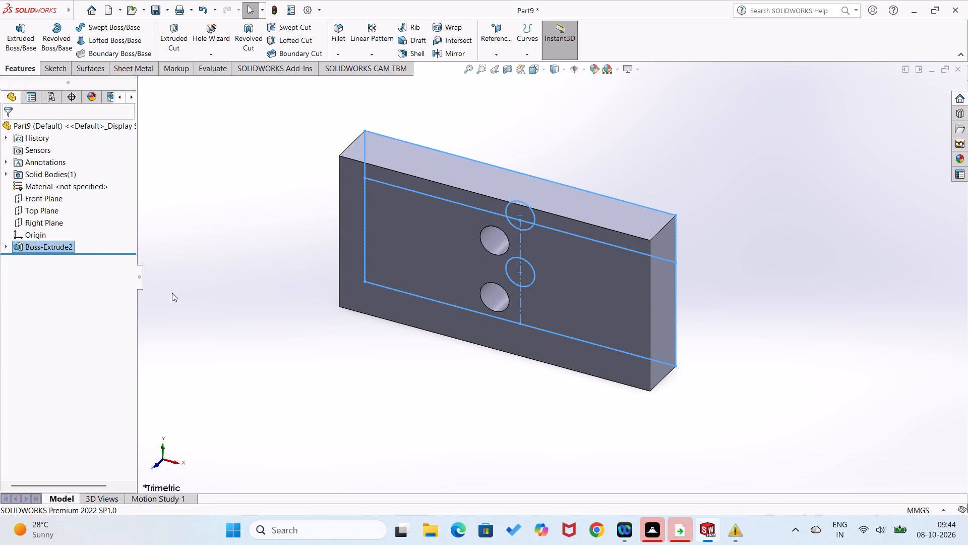
click(187, 343)
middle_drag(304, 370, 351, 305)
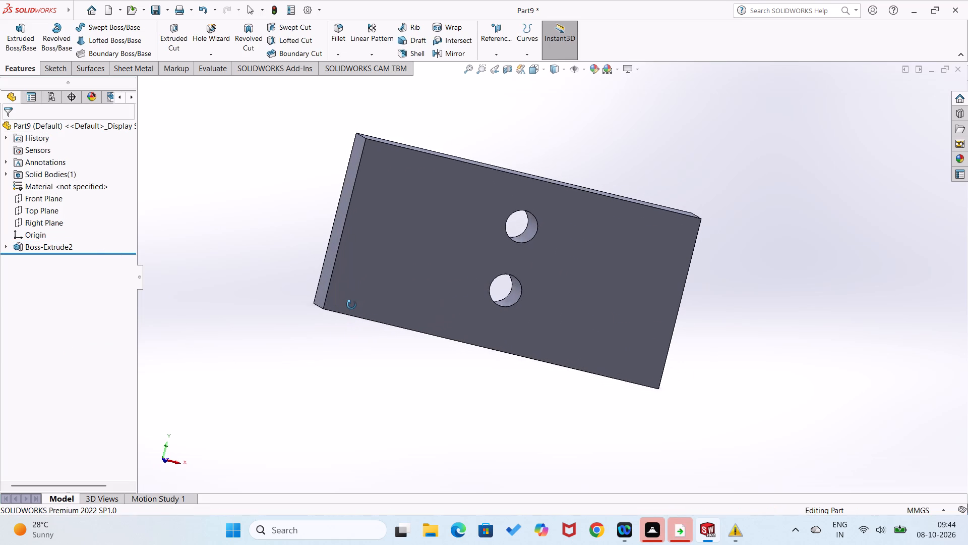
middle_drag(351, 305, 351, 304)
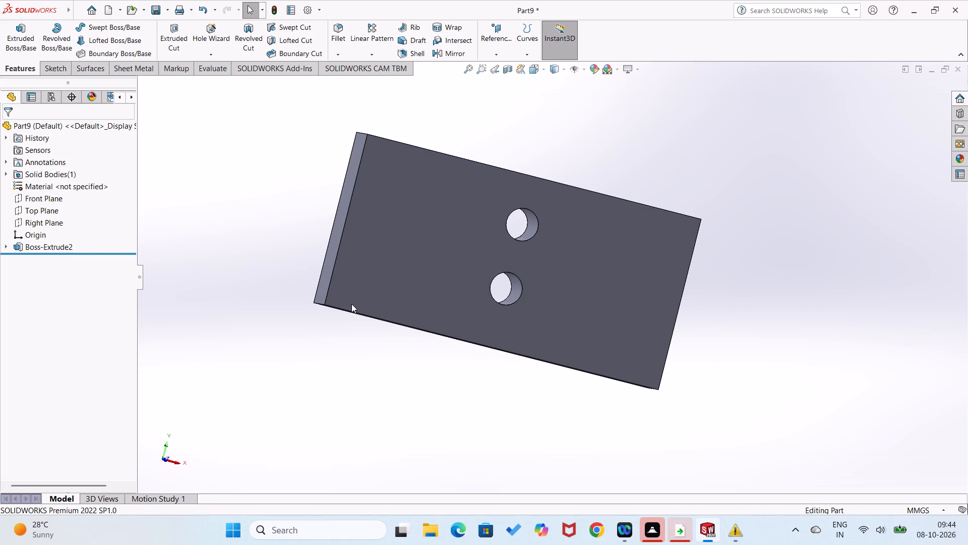
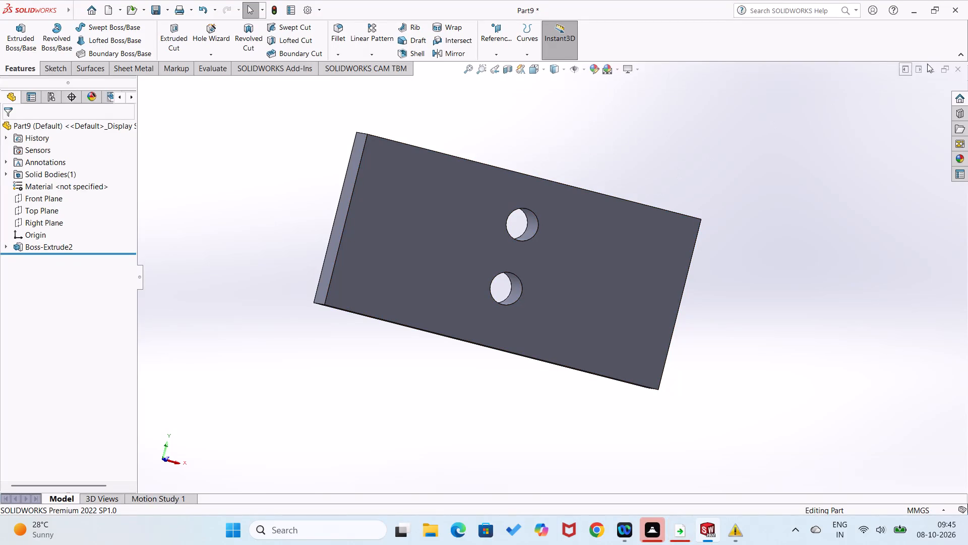
Close the plate part with the two holes without saving it.
click(957, 66)
click(501, 280)
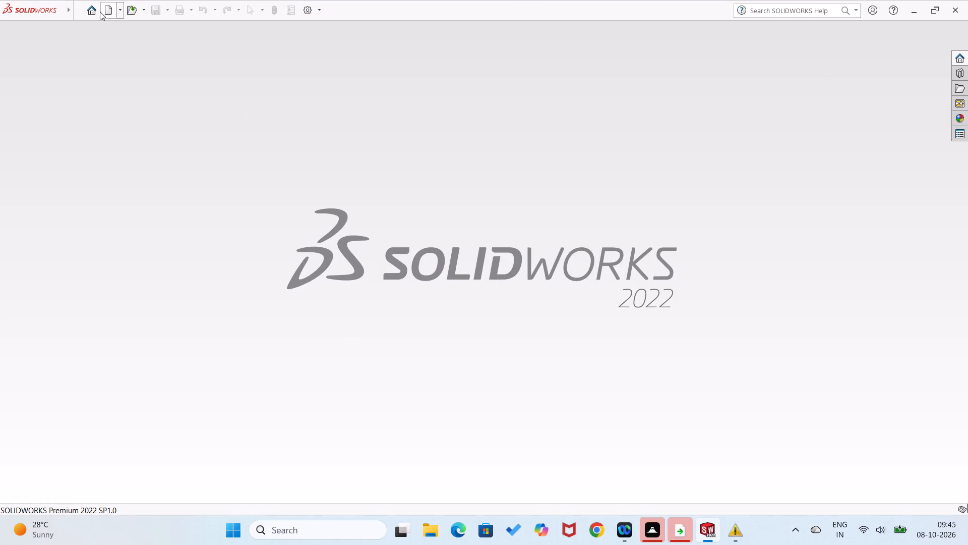
Create a new part document.
click(94, 10)
click(251, 136)
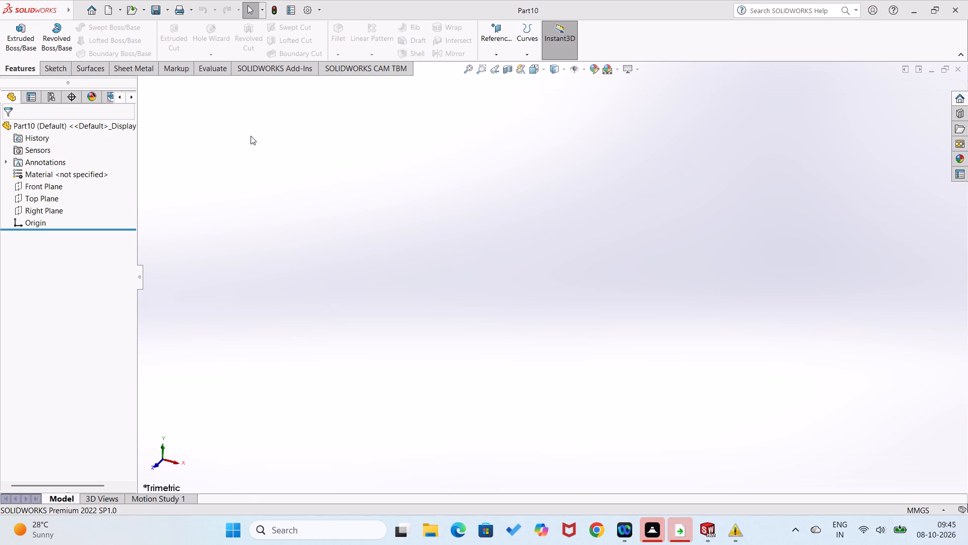
Sketch a closed U-shaped profile on the Front Plane from the origin, about 186 mm long and 50 mm high, with a sloped upper-left corner.
right_click(39, 189)
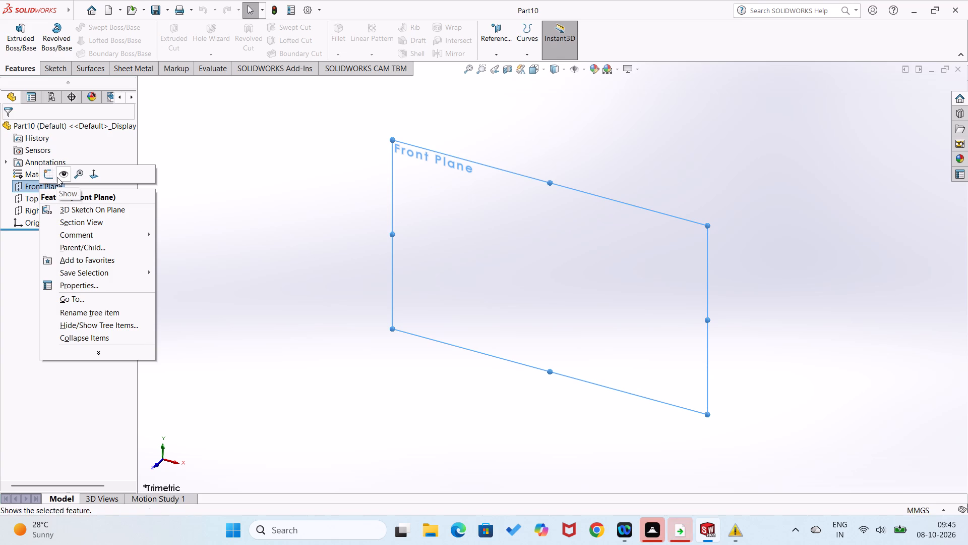
click(51, 176)
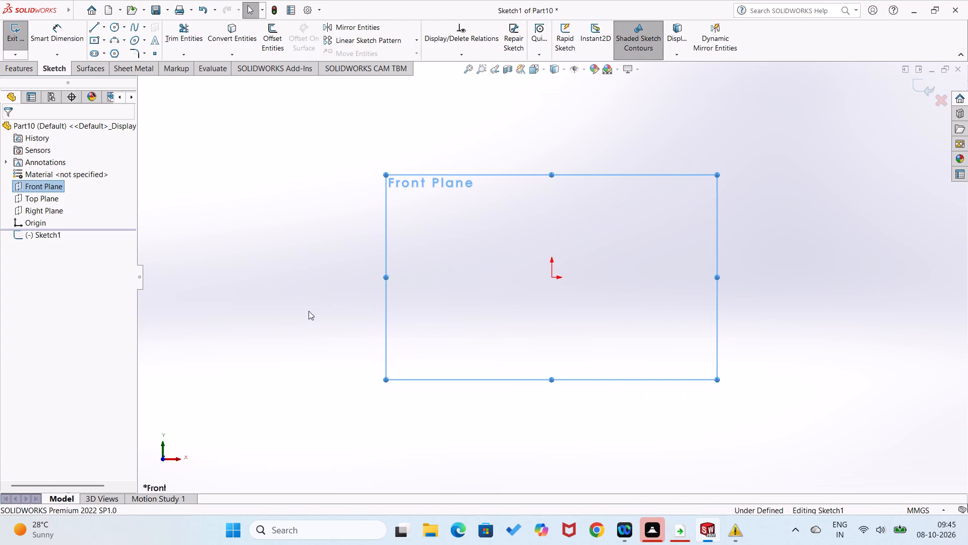
right_drag(455, 318, 388, 351)
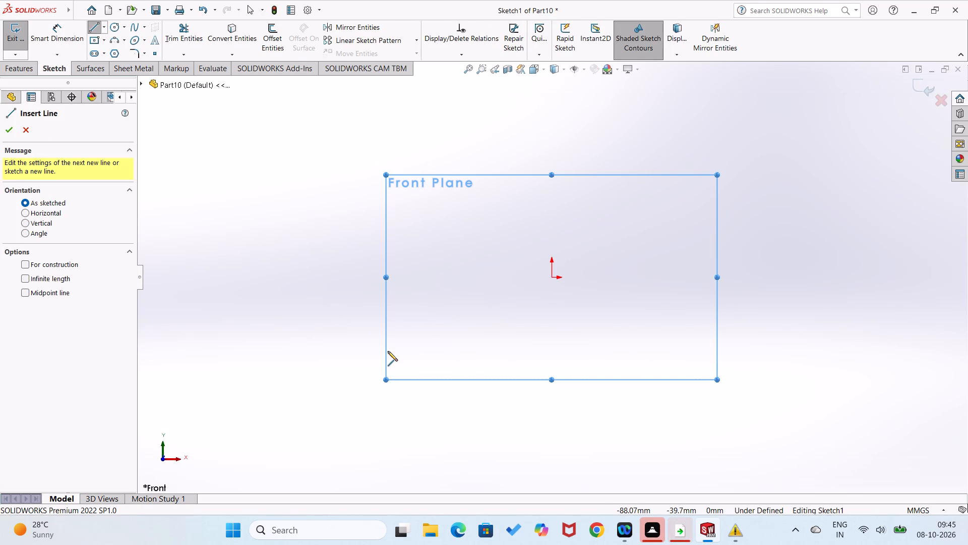
click(552, 276)
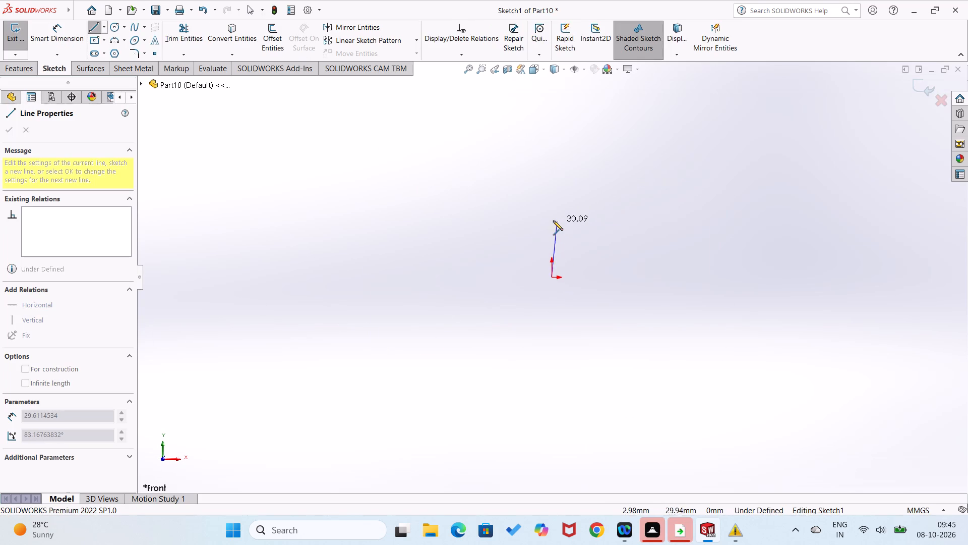
click(551, 221)
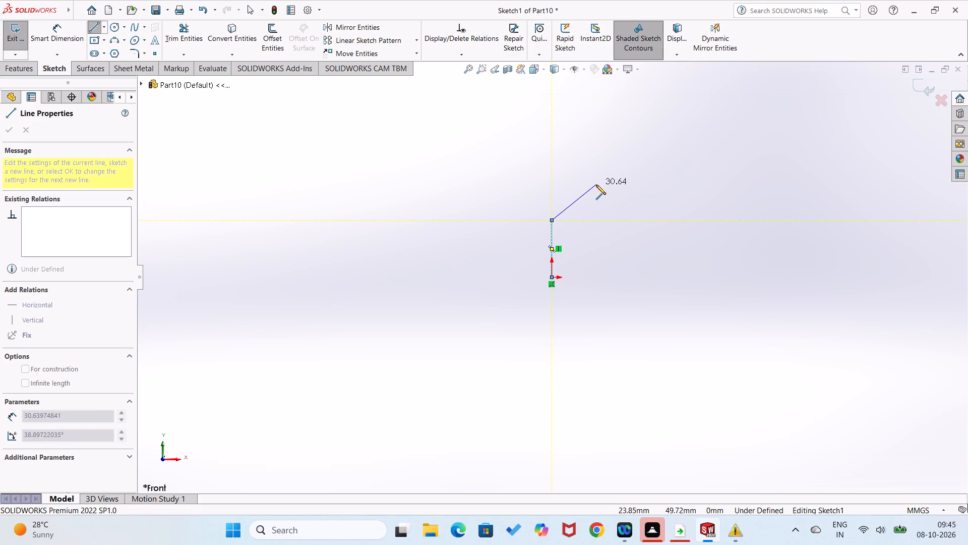
click(596, 184)
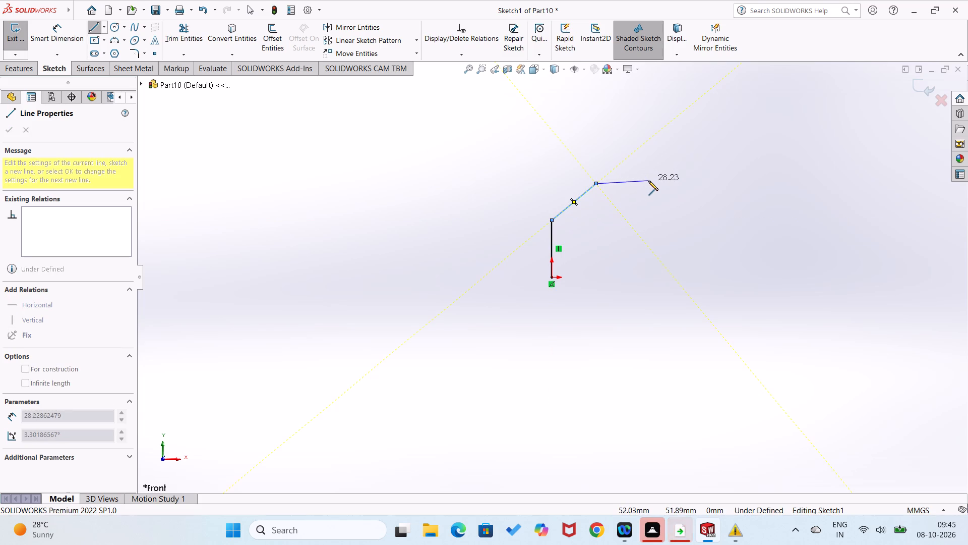
click(649, 182)
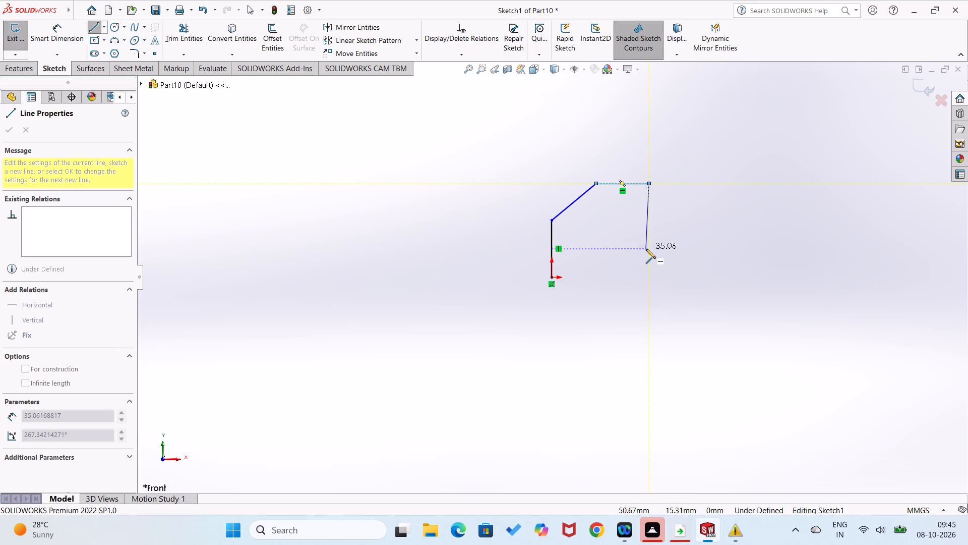
click(650, 247)
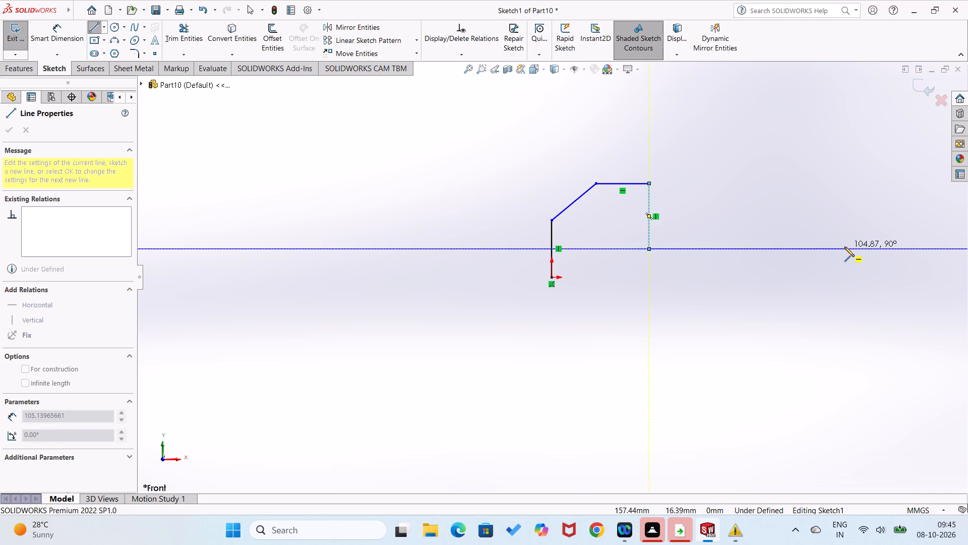
click(844, 247)
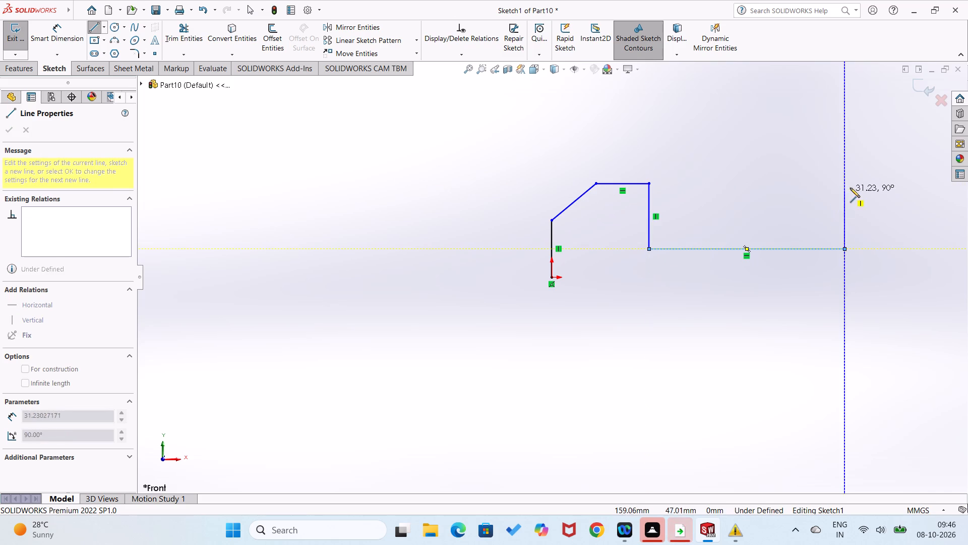
click(844, 186)
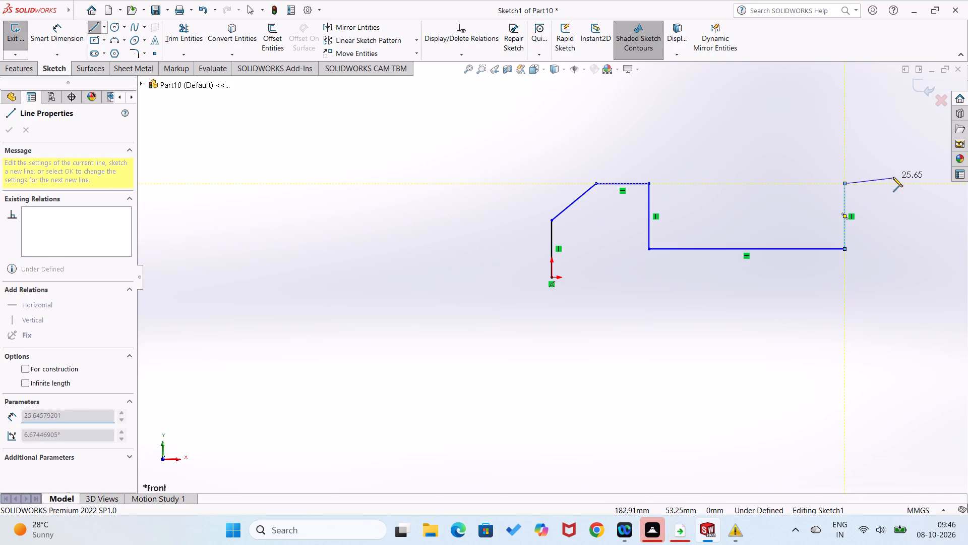
click(897, 181)
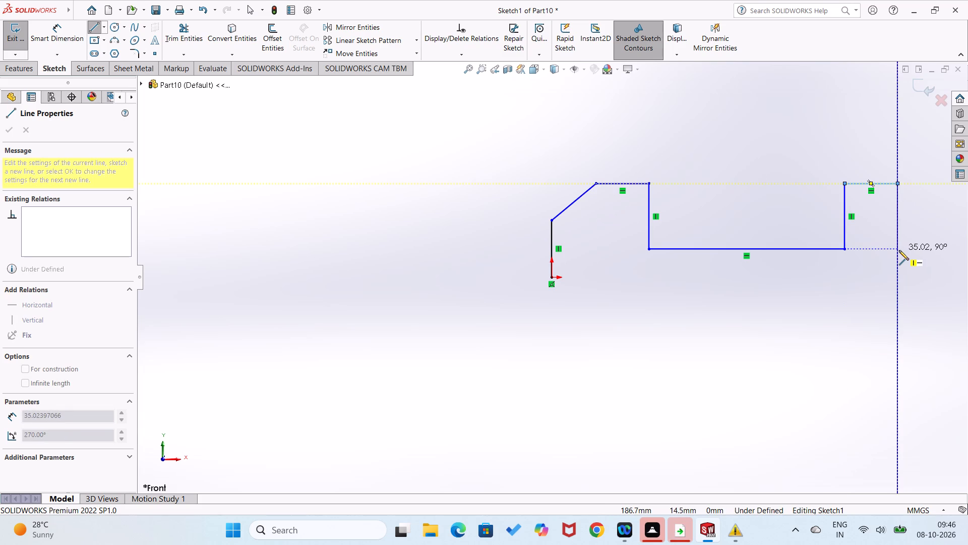
click(896, 280)
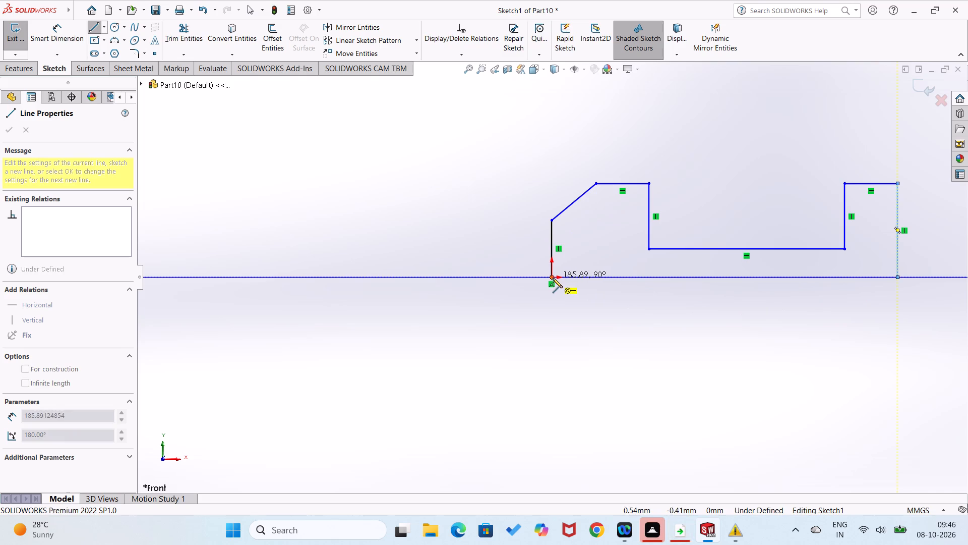
click(553, 278)
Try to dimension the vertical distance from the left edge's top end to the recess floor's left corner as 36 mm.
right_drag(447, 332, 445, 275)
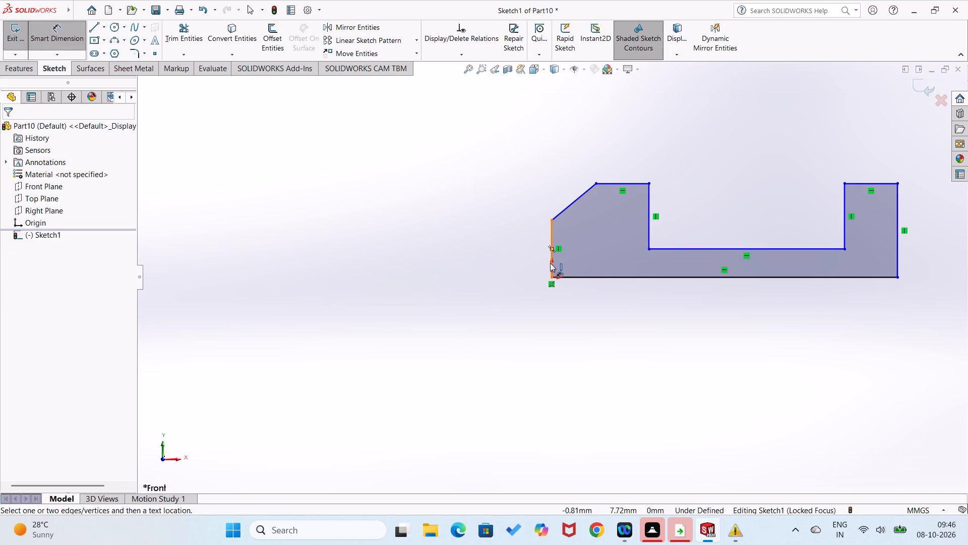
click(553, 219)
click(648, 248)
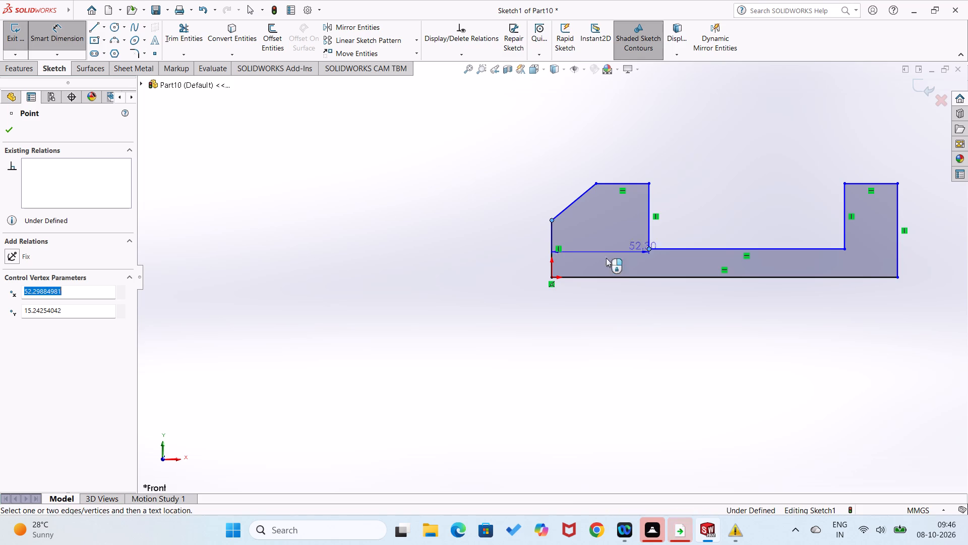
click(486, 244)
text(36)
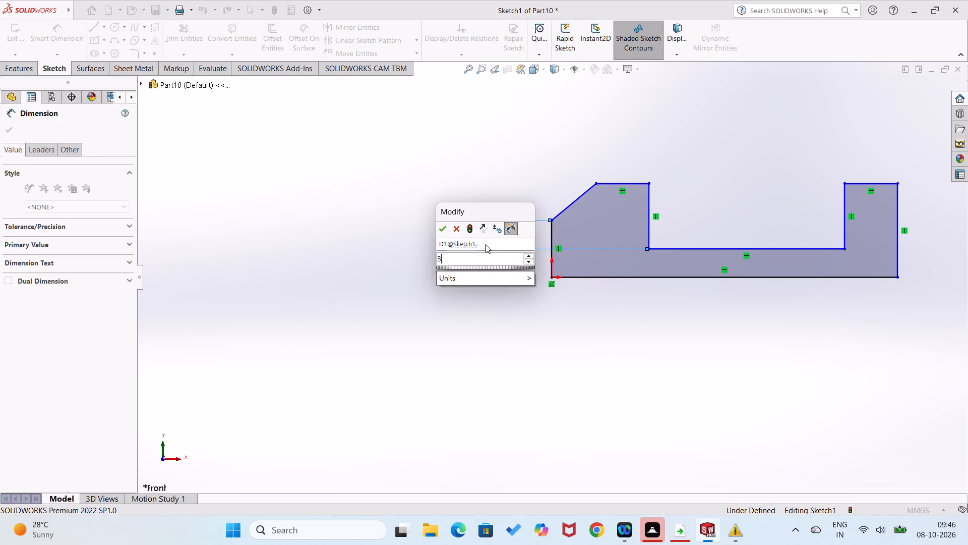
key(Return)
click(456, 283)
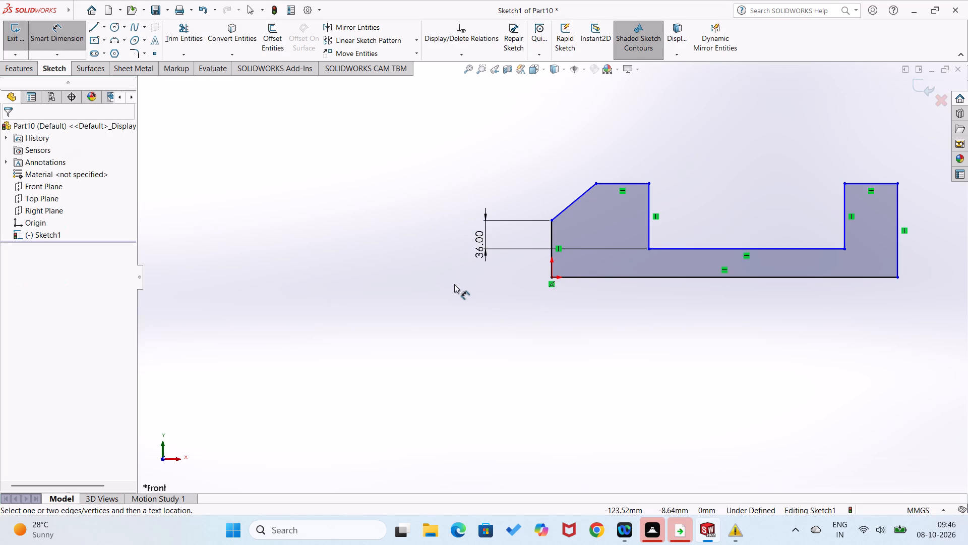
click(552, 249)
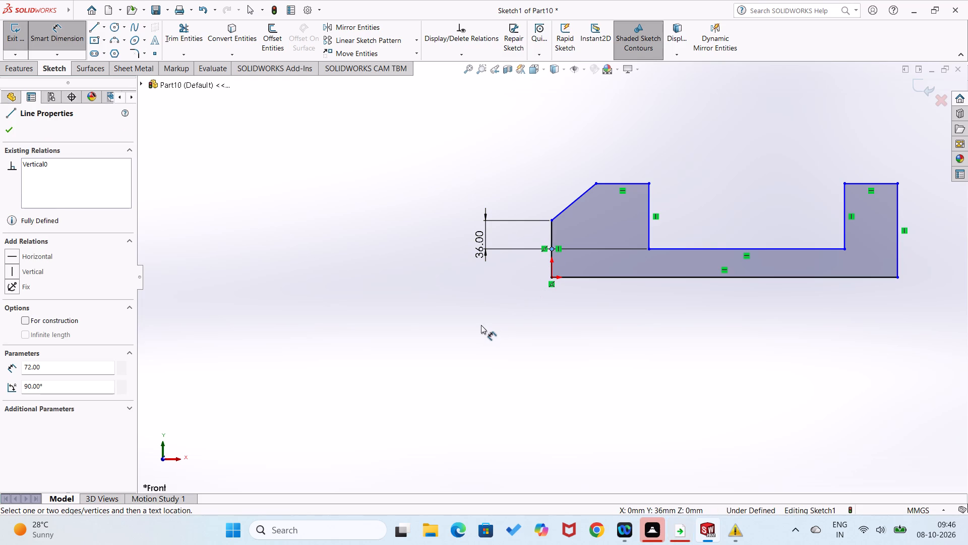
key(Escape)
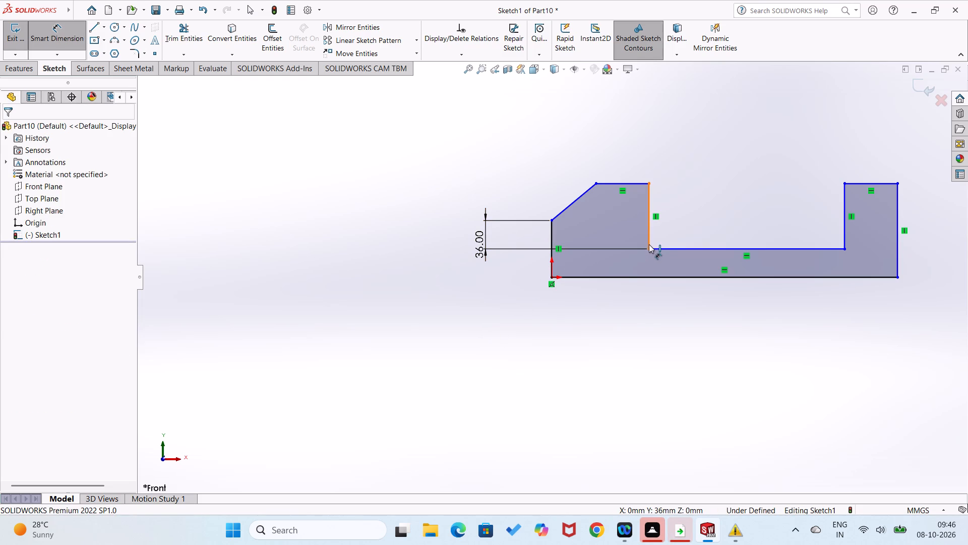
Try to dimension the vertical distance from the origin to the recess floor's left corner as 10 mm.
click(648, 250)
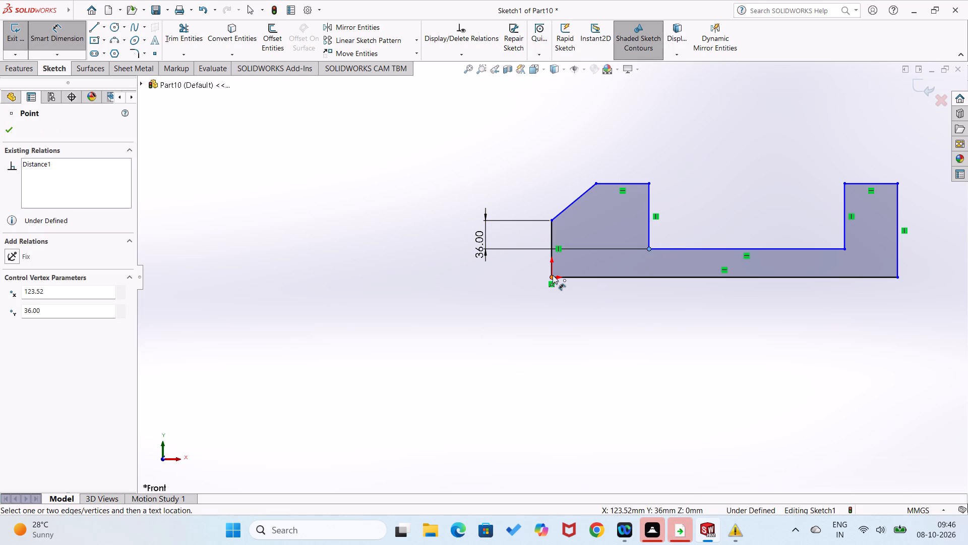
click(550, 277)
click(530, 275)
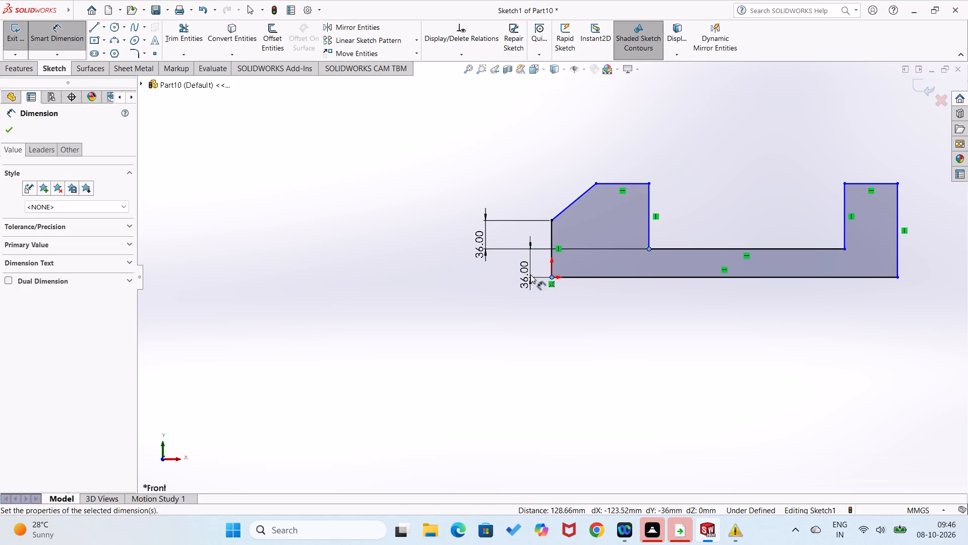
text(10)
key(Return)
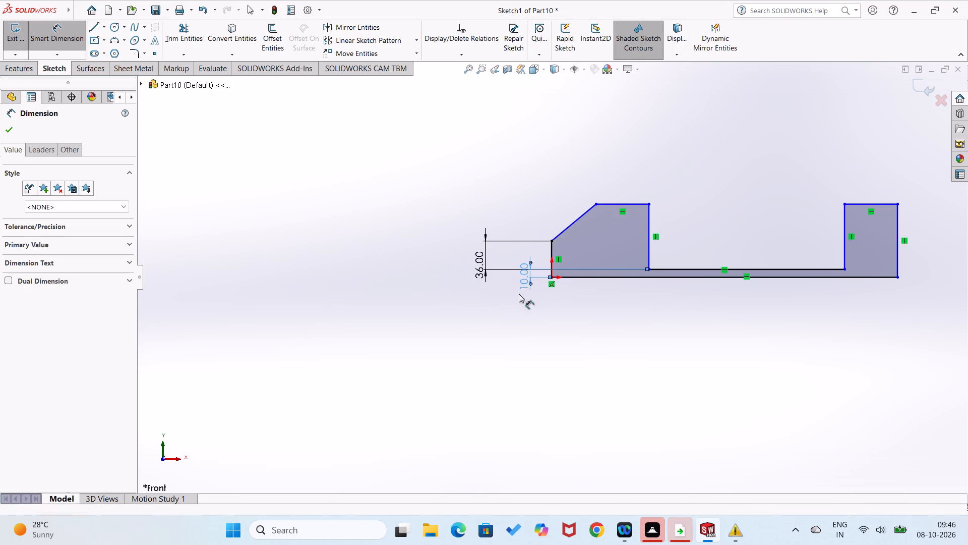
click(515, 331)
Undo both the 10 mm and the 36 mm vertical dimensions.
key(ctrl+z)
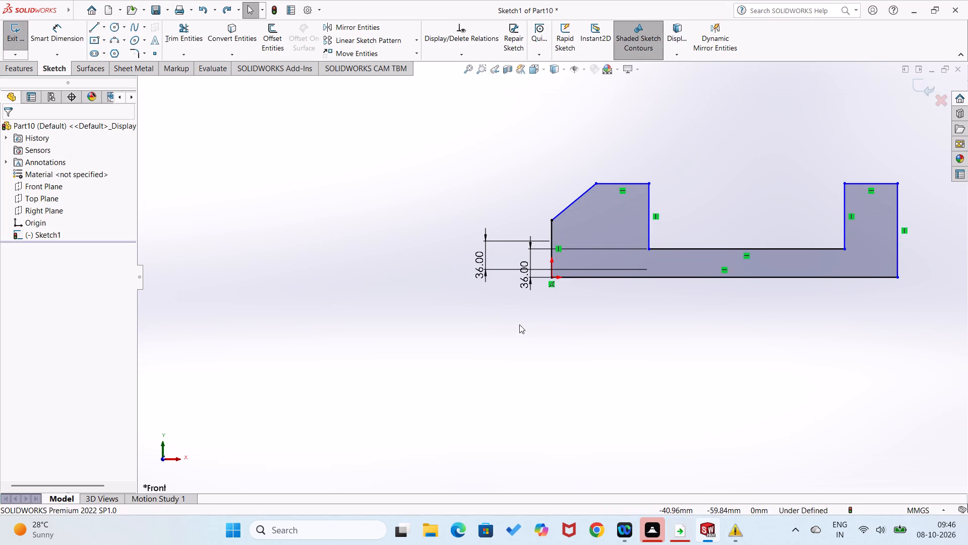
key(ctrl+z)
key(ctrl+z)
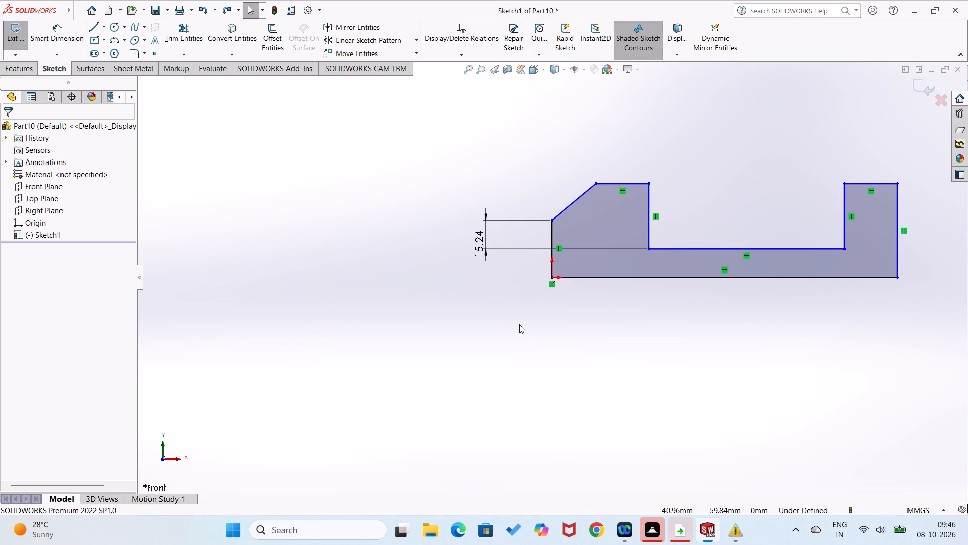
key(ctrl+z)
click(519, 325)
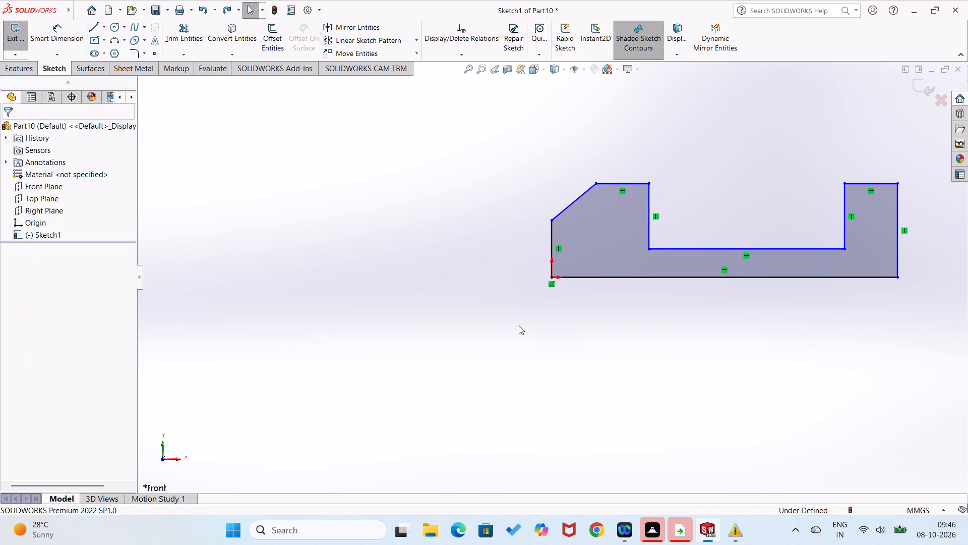
Dimension the distance between the profile's bottom edge and the recess floor as 10 mm, placed beside the left edge.
right_drag(770, 431, 800, 345)
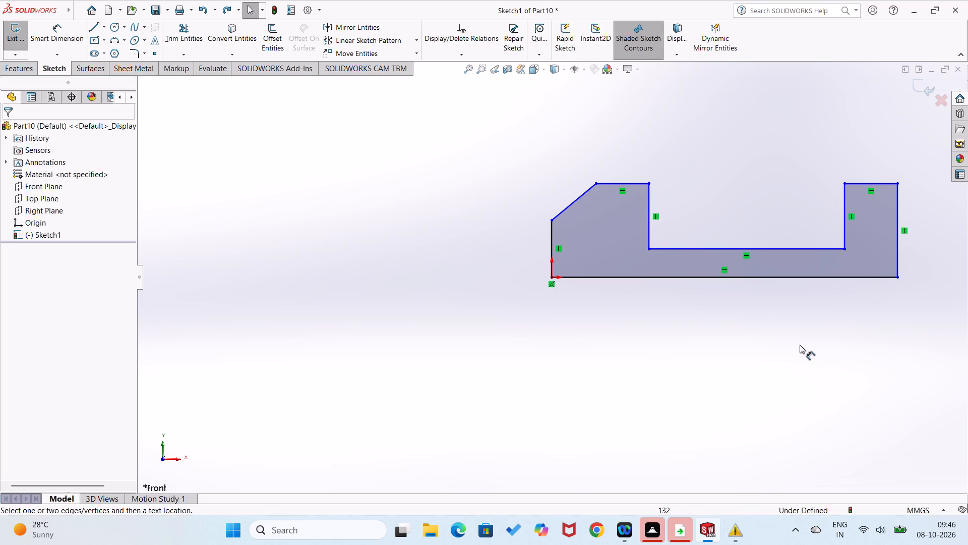
right_drag(800, 345, 798, 345)
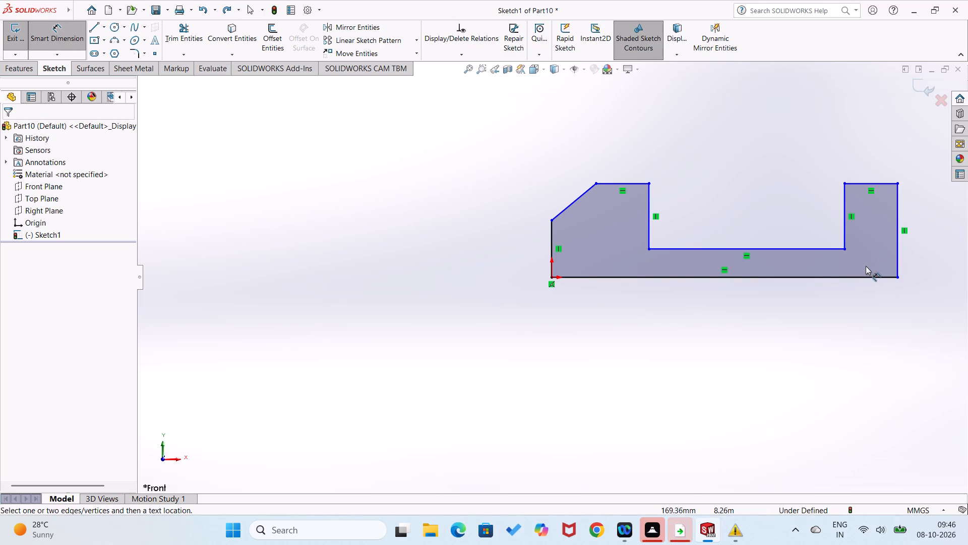
click(828, 277)
click(826, 248)
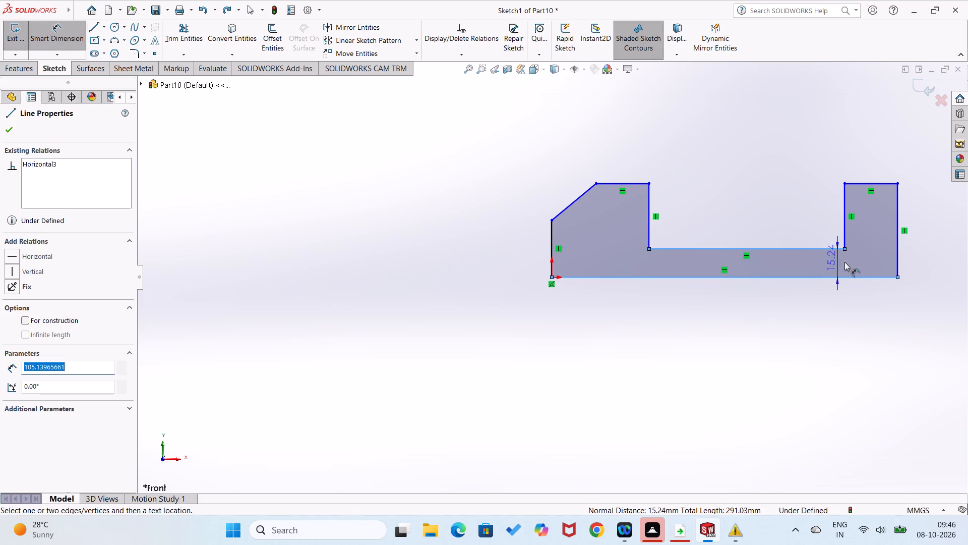
click(464, 272)
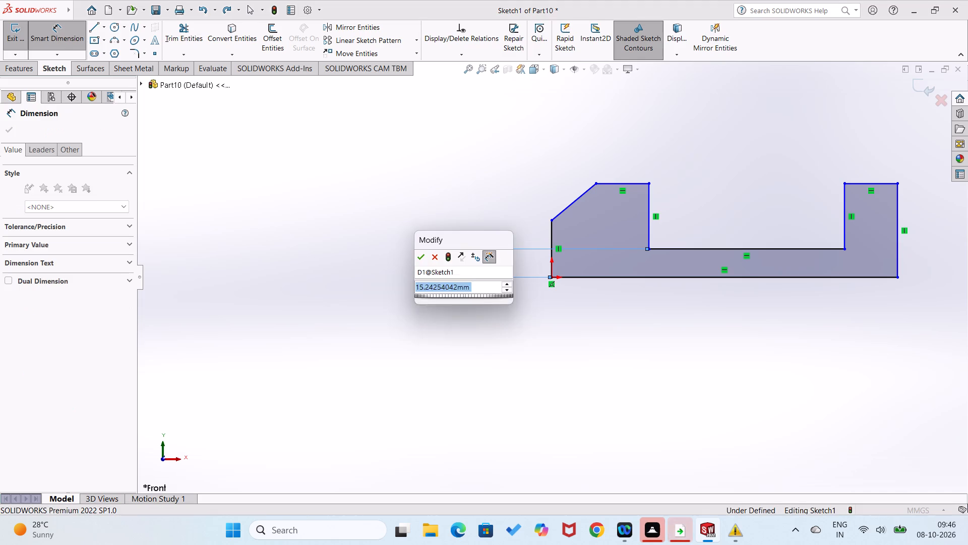
text(10)
key(Return)
click(459, 327)
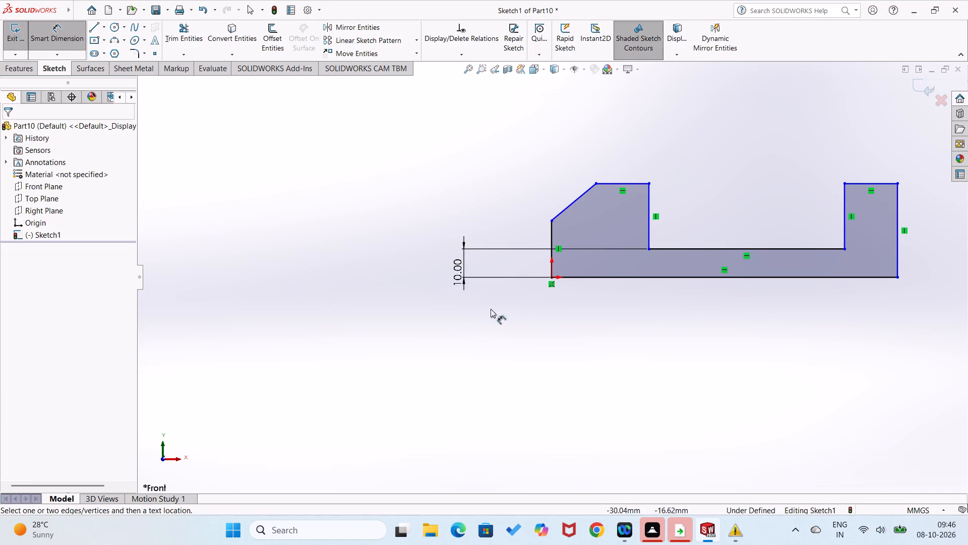
Dimension the vertical distance from the left edge's top end to the recess floor's left corner as 36 mm.
click(552, 221)
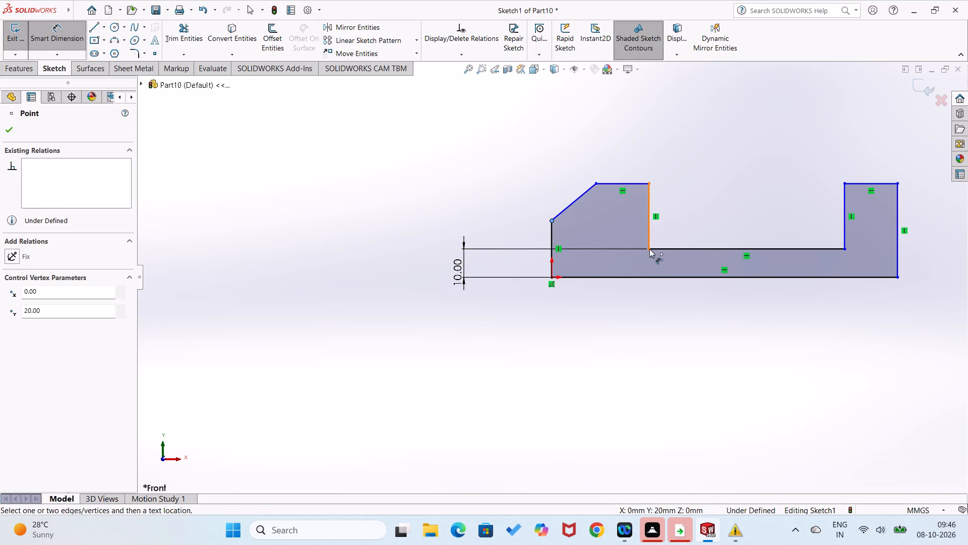
click(649, 249)
click(518, 236)
text(36)
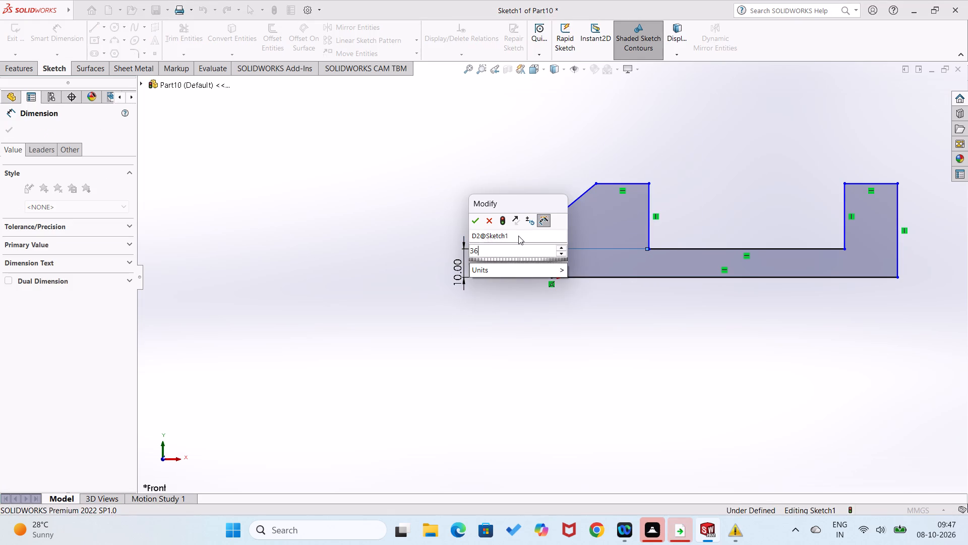
key(Return)
click(459, 281)
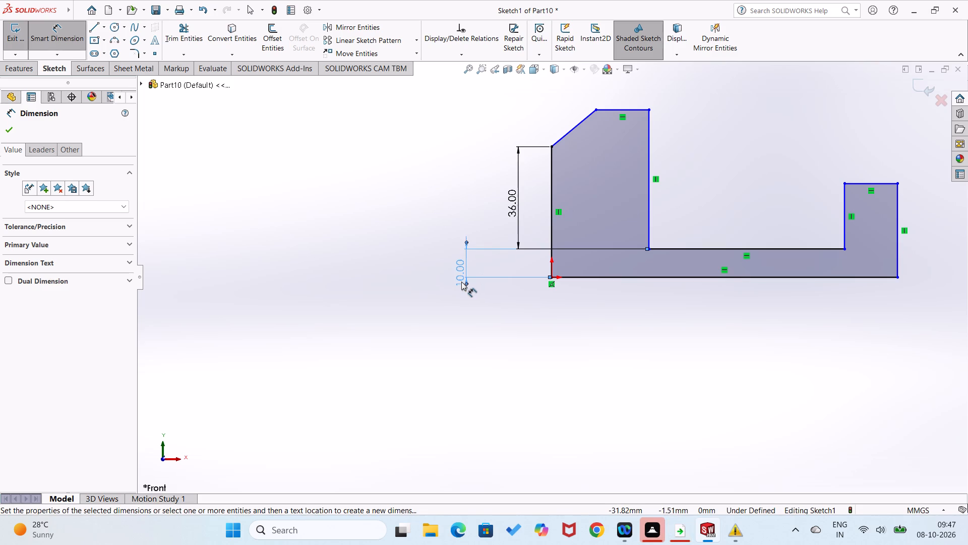
scroll(461, 282, up, 1)
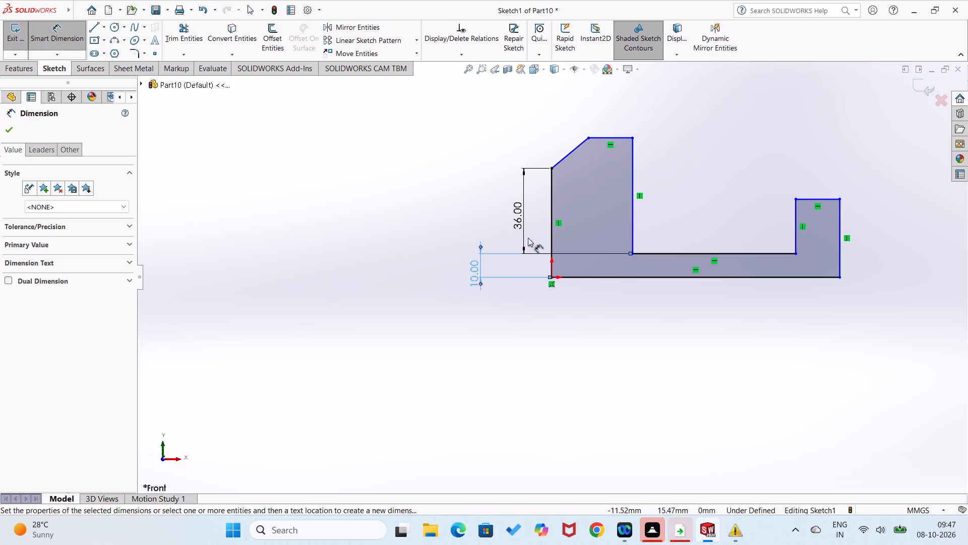
Dimension the horizontal extent of the sloped corner line as 16 mm, placed above the profile.
scroll(561, 203, up, 1)
scroll(561, 202, down, 3)
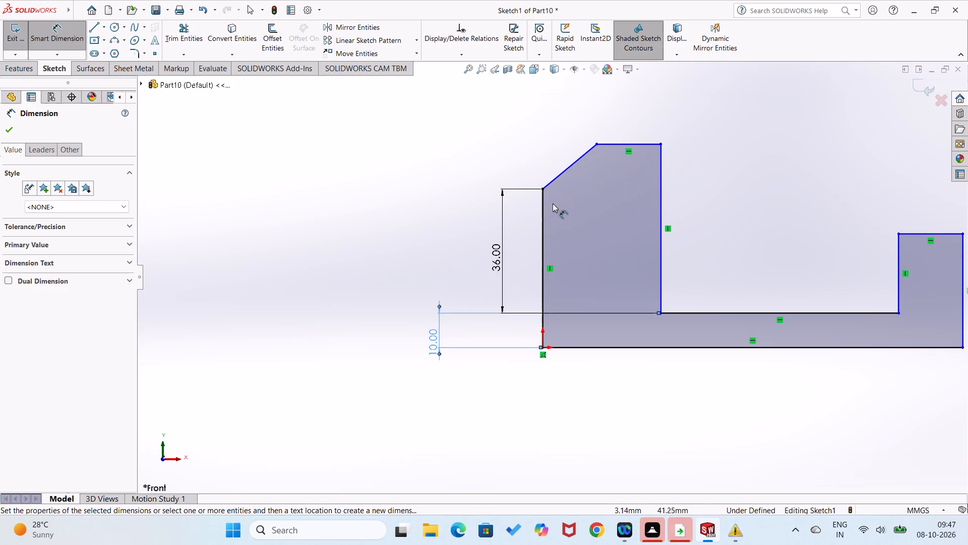
click(558, 175)
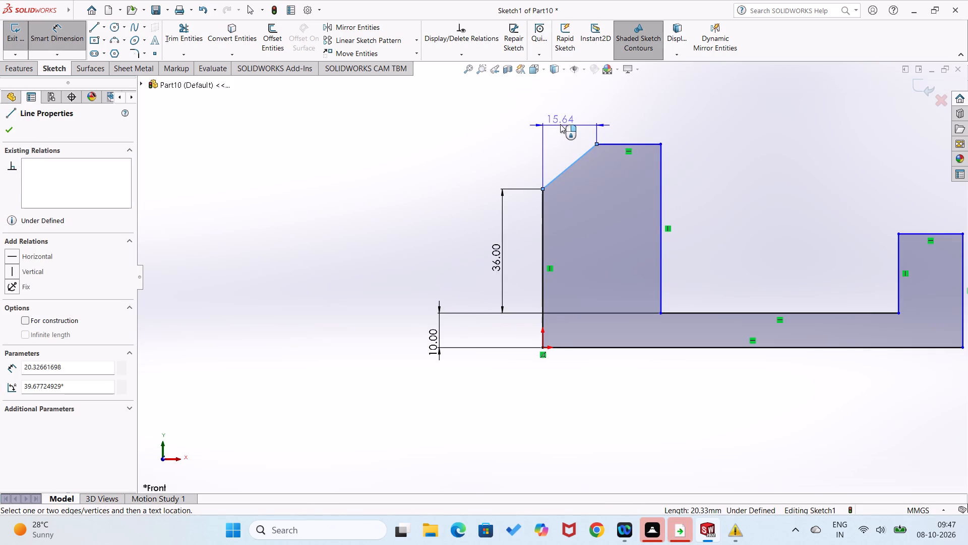
click(560, 123)
text(16)
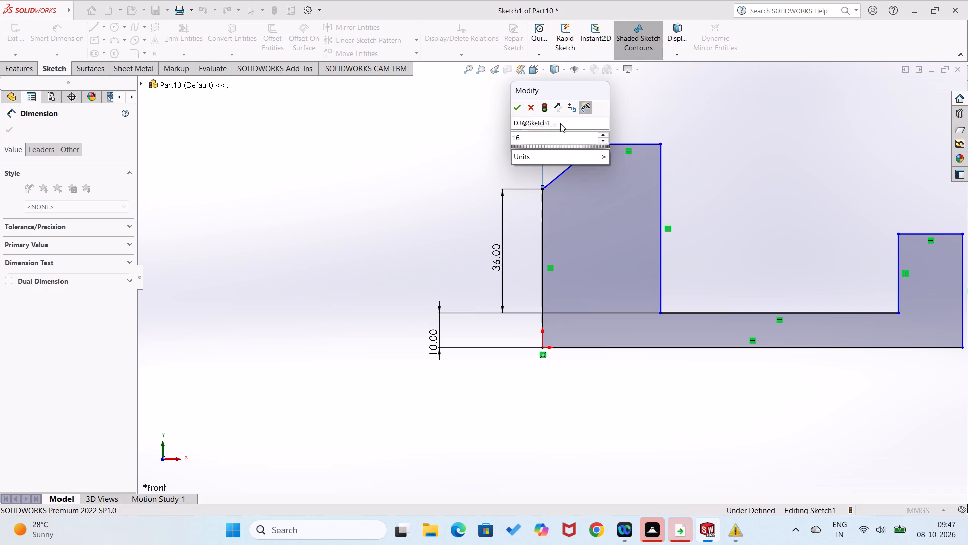
key(Return)
click(478, 161)
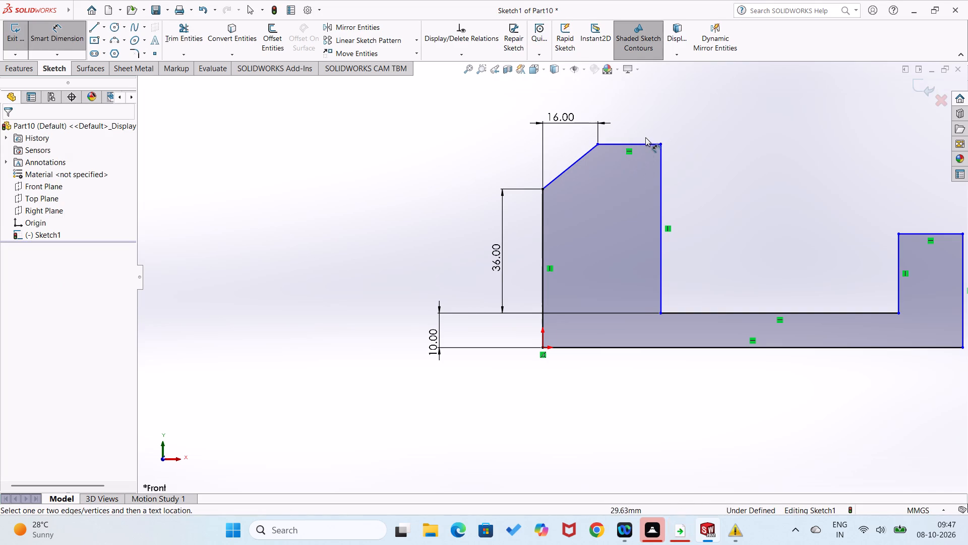
Dimension the left arm's short top edge as 10 mm, placed above the edge.
click(648, 145)
click(658, 114)
text(10)
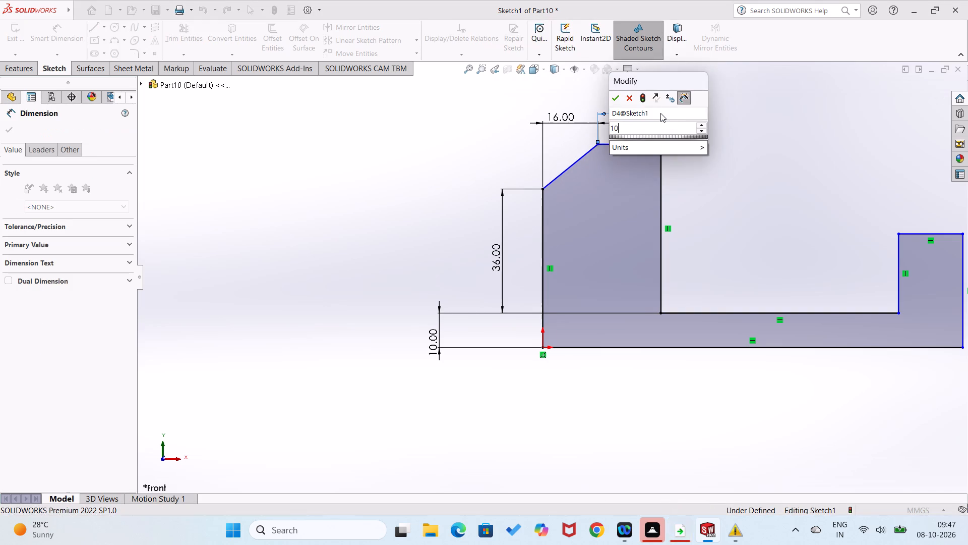
key(Return)
click(687, 163)
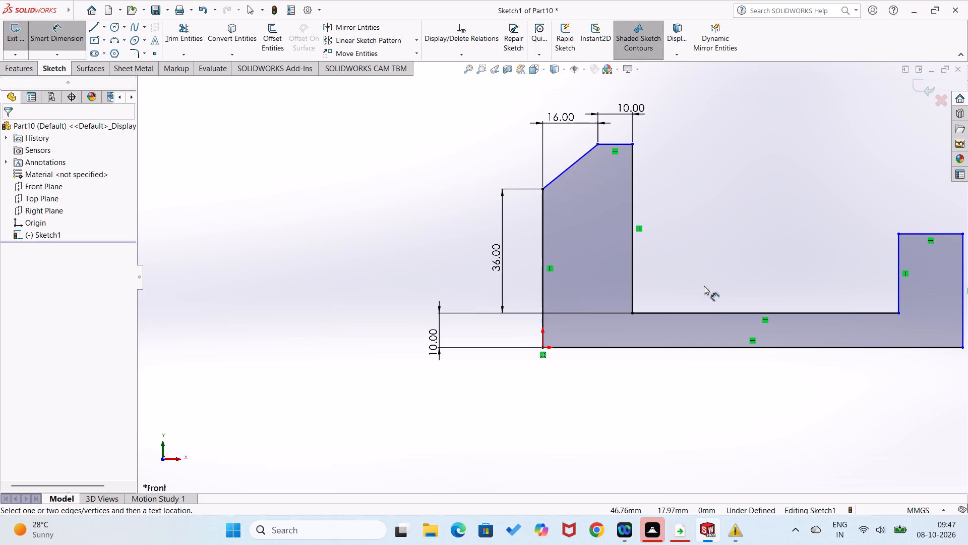
Set the base thickness dimension between the bottom edge and the recess floor to 16 mm.
double_click(434, 339)
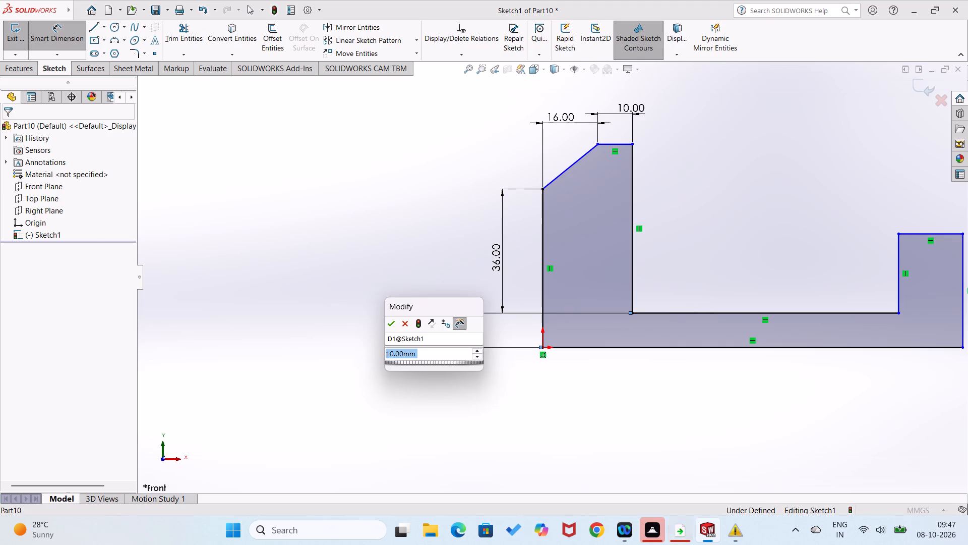
text(16)
key(Return)
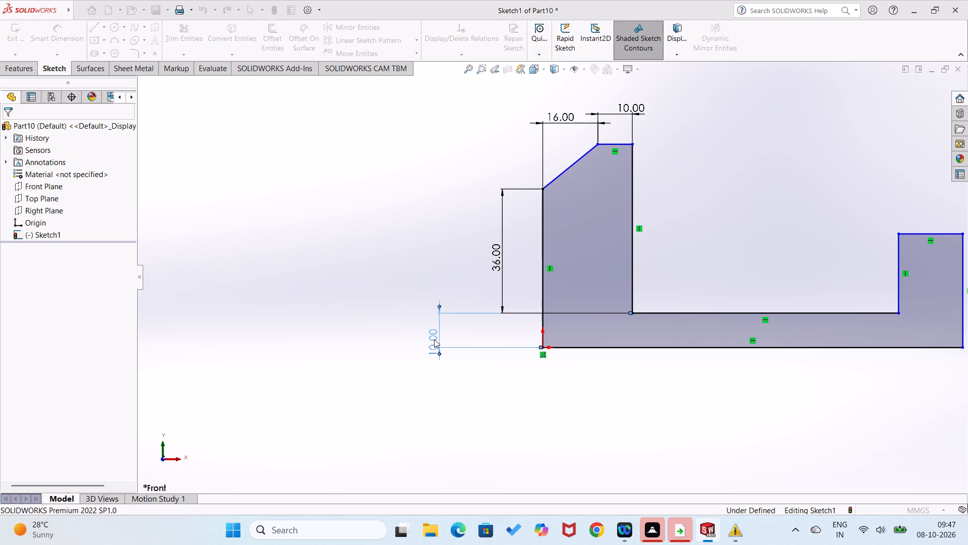
click(385, 395)
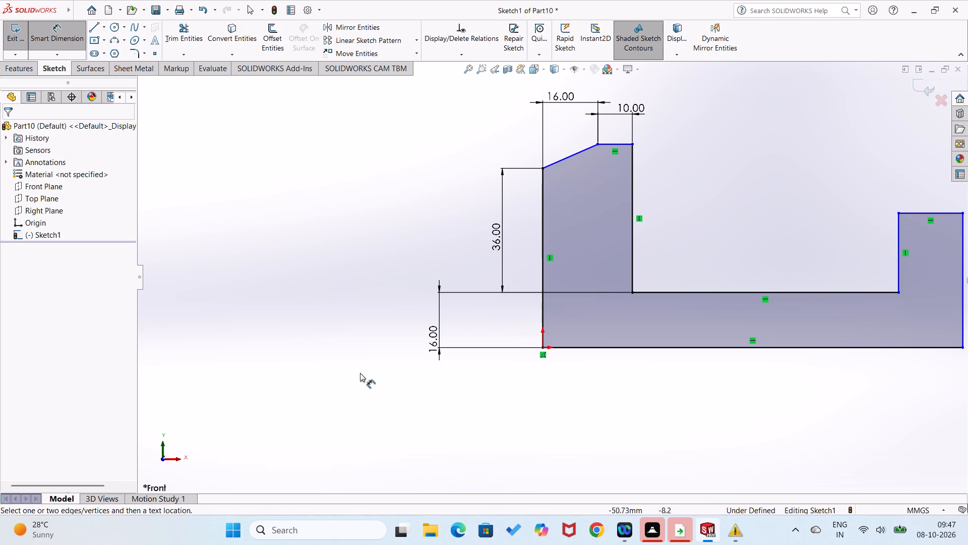
click(354, 370)
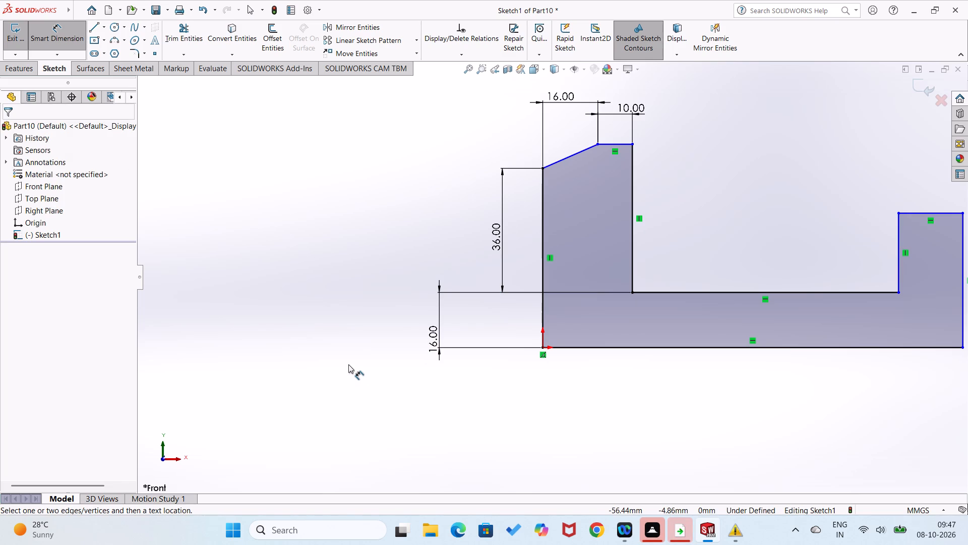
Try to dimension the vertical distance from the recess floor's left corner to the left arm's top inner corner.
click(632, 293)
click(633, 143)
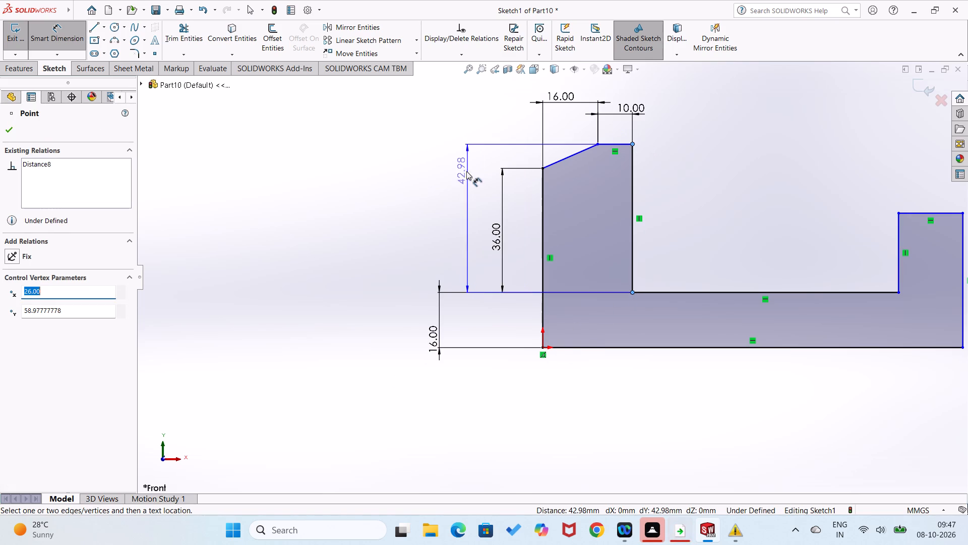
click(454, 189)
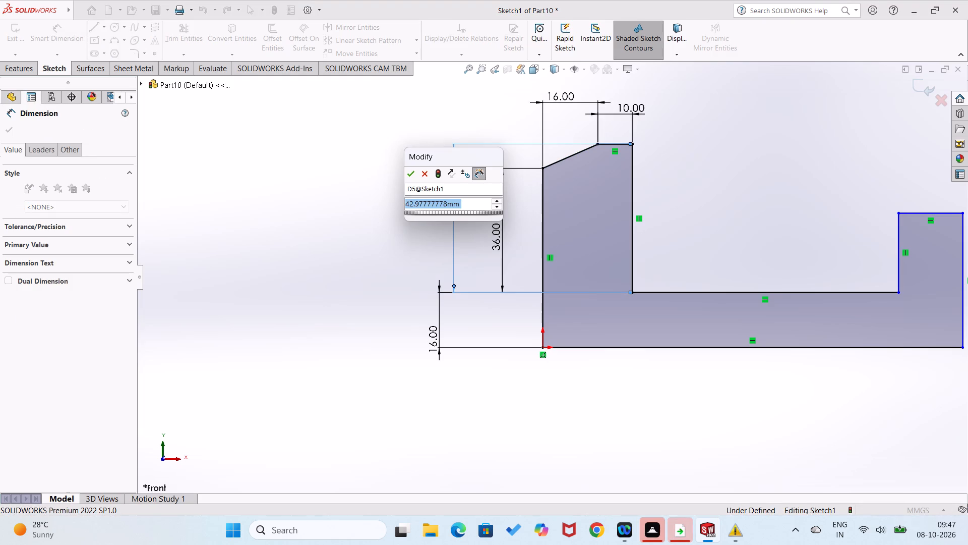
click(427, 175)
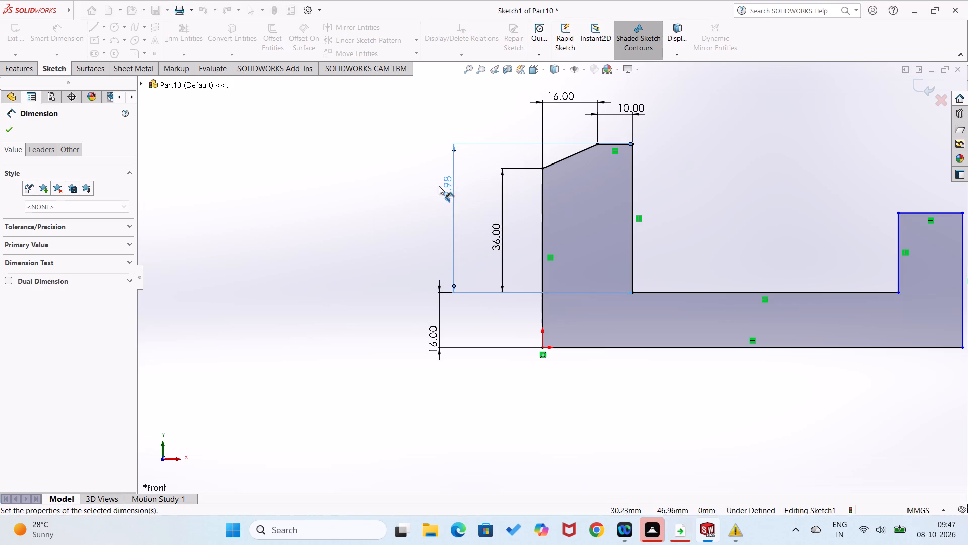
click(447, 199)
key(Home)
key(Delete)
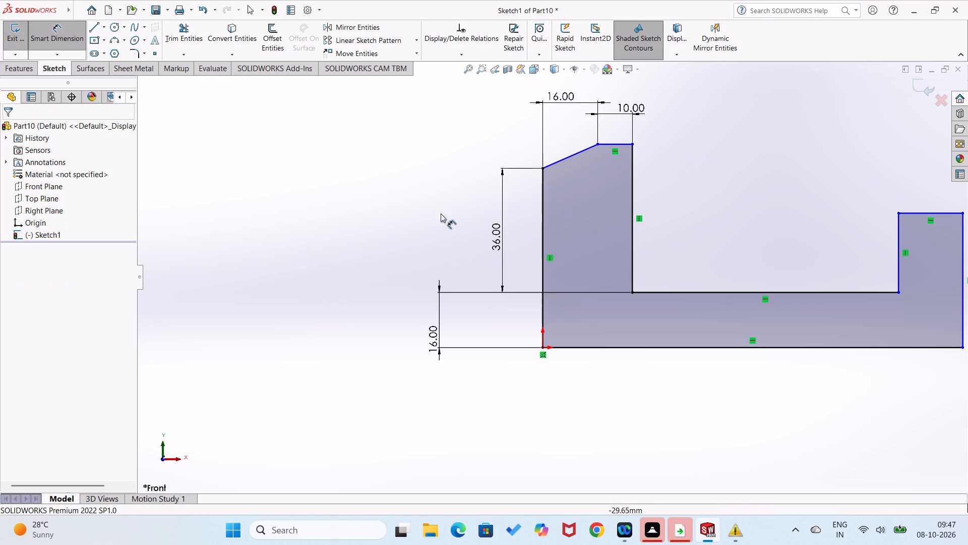
Delete the 36 mm vertical dimension beside the profile's left edge.
click(493, 234)
key(Delete)
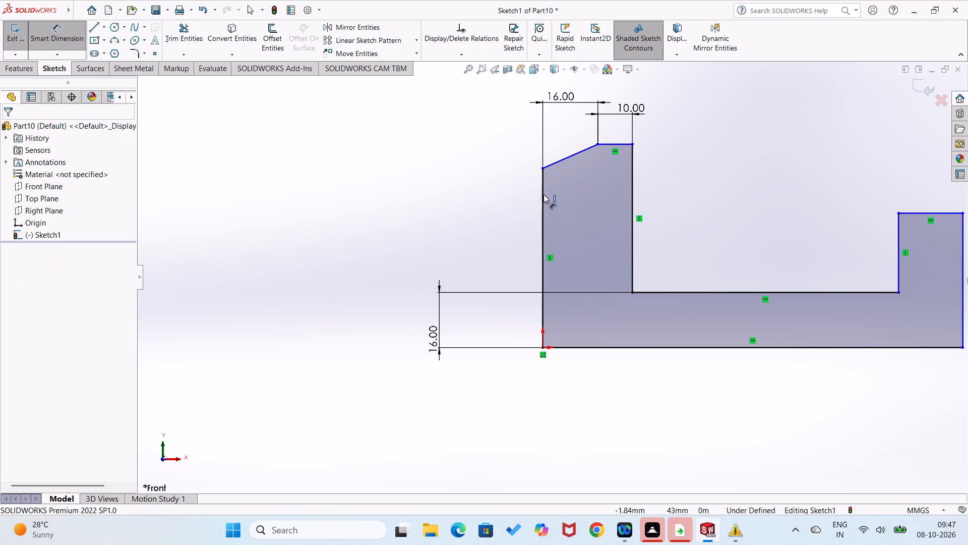
Dimension the vertical extent of the sloped corner line as 16 mm, placed beside the left arm.
click(586, 150)
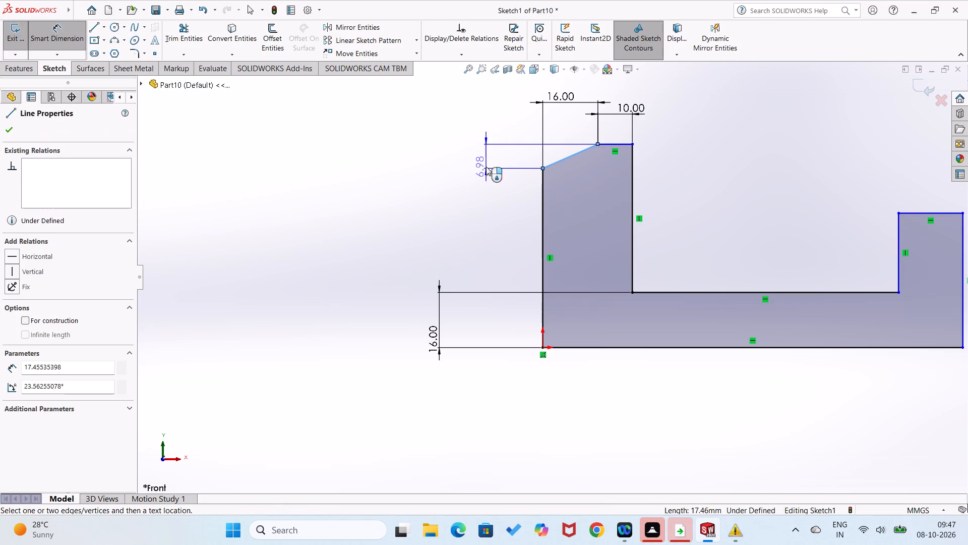
click(486, 167)
text(16)
key(Return)
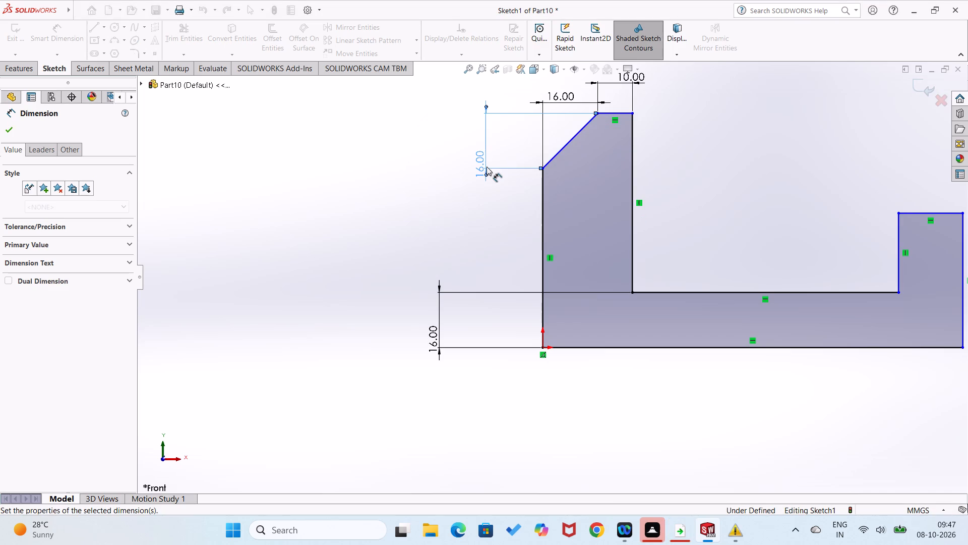
click(481, 207)
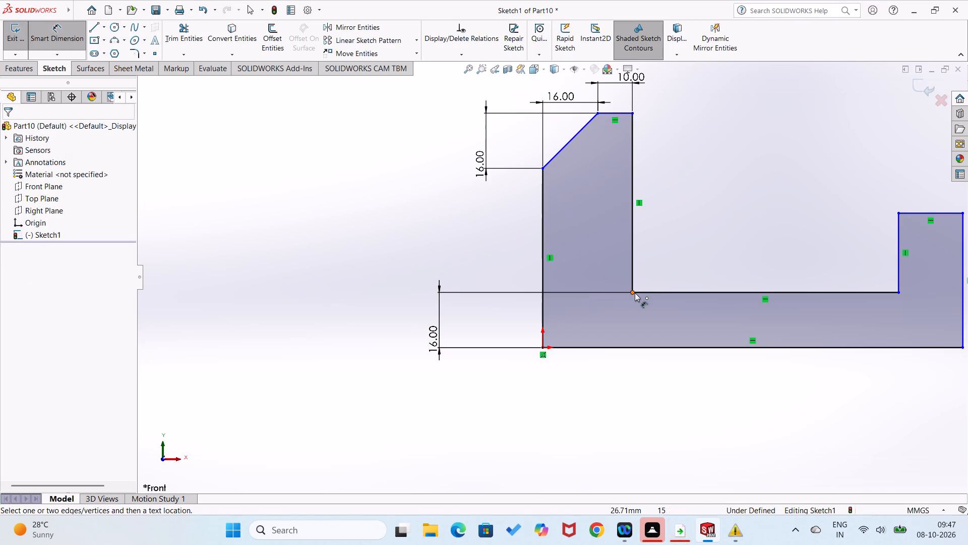
Dimension the vertical distance from the recess floor's left corner to the left arm's top inner corner as 36 mm.
click(635, 293)
click(633, 113)
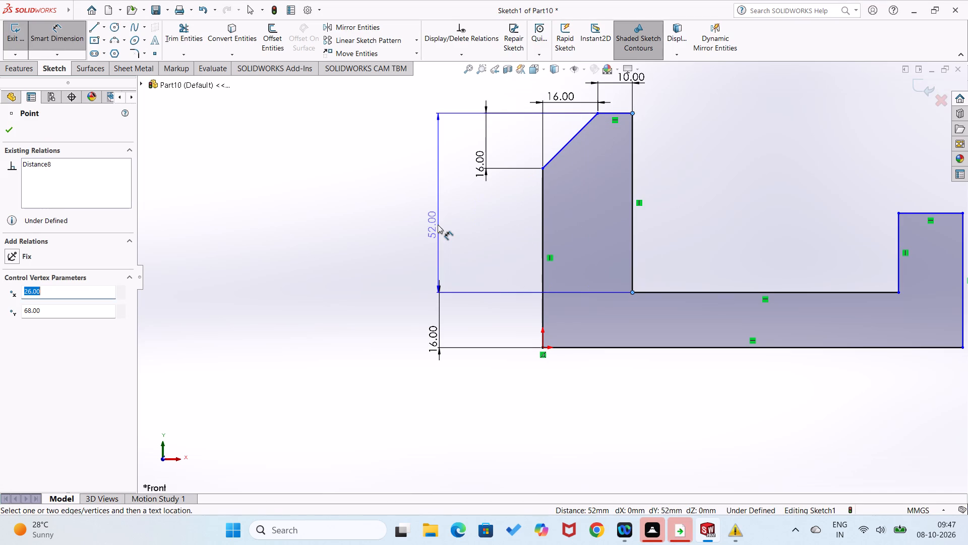
click(438, 225)
text(36)
key(Return)
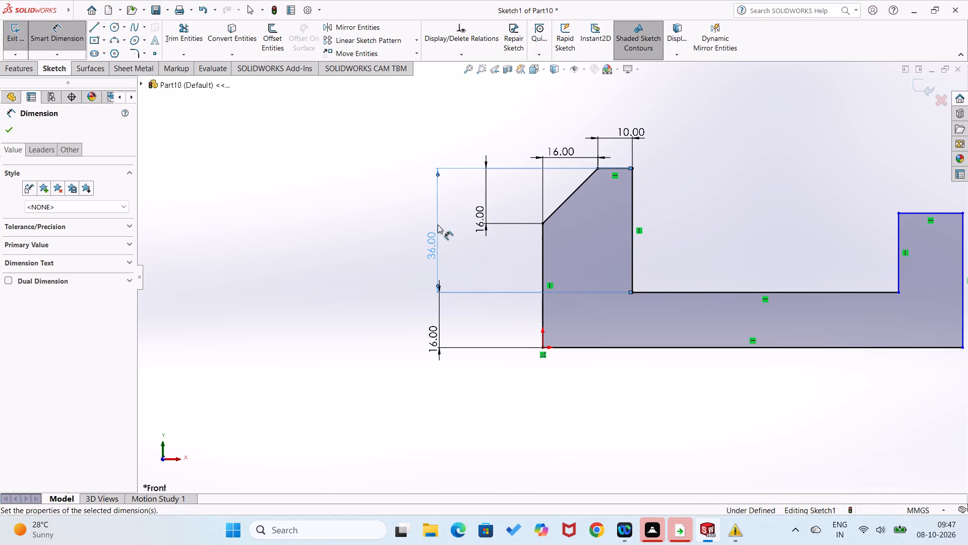
click(403, 245)
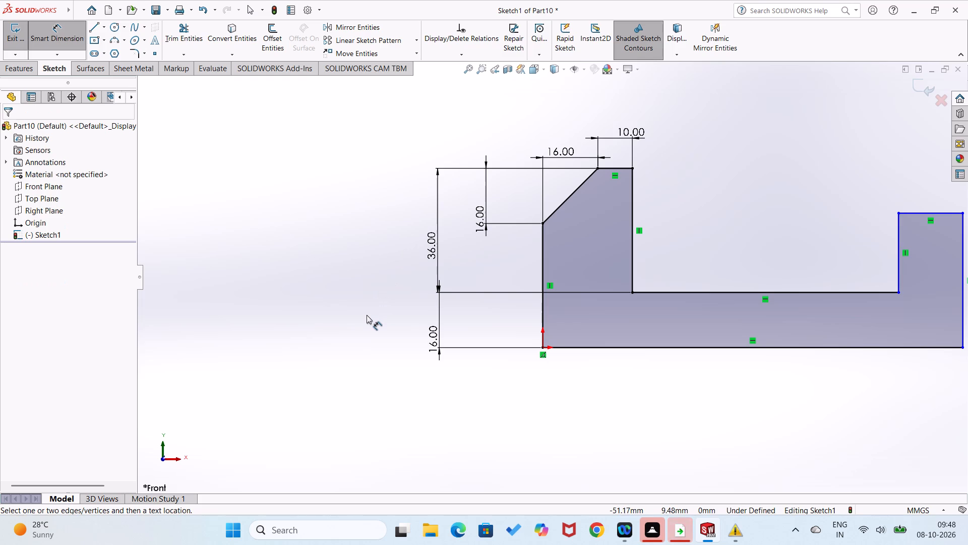
click(366, 315)
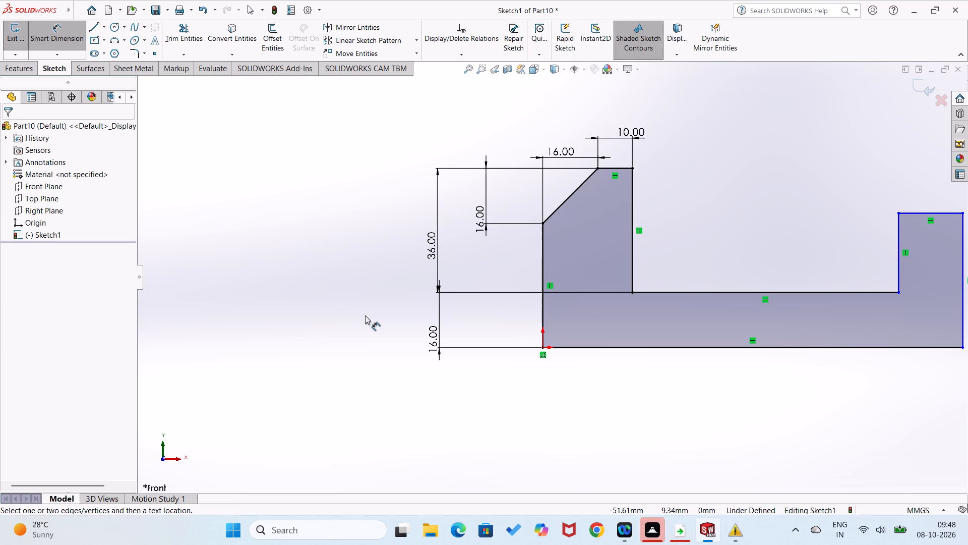
Dimension the right arm's top edge as 22 mm, placed above the edge.
click(924, 210)
click(928, 195)
text(22)
key(Return)
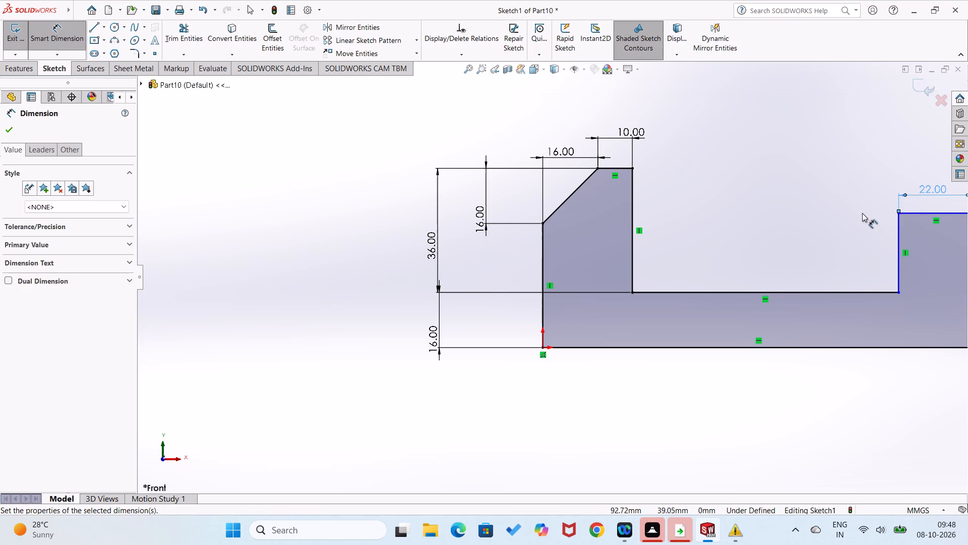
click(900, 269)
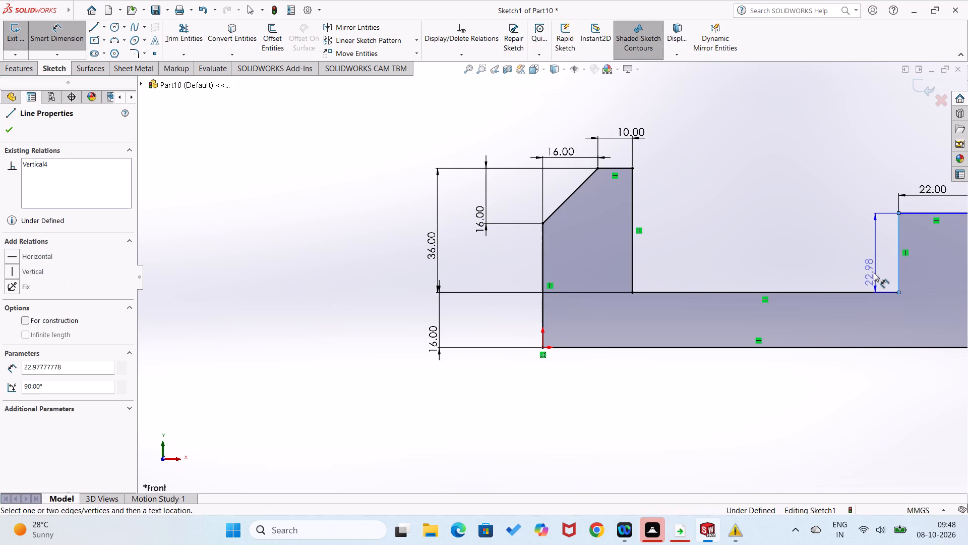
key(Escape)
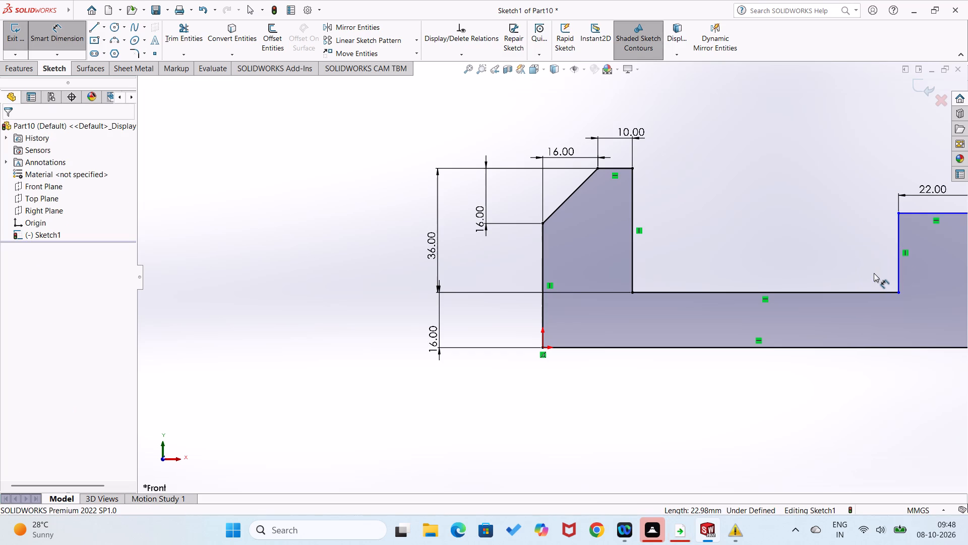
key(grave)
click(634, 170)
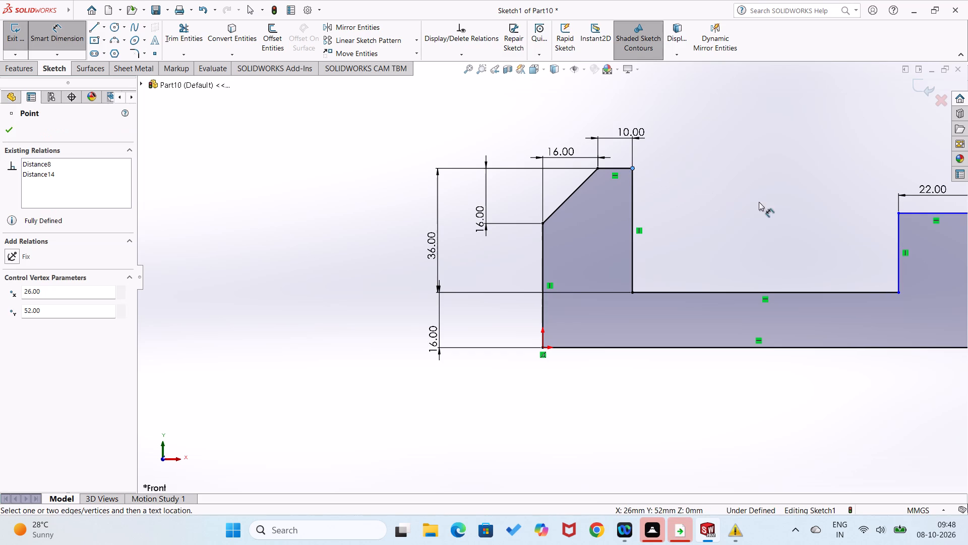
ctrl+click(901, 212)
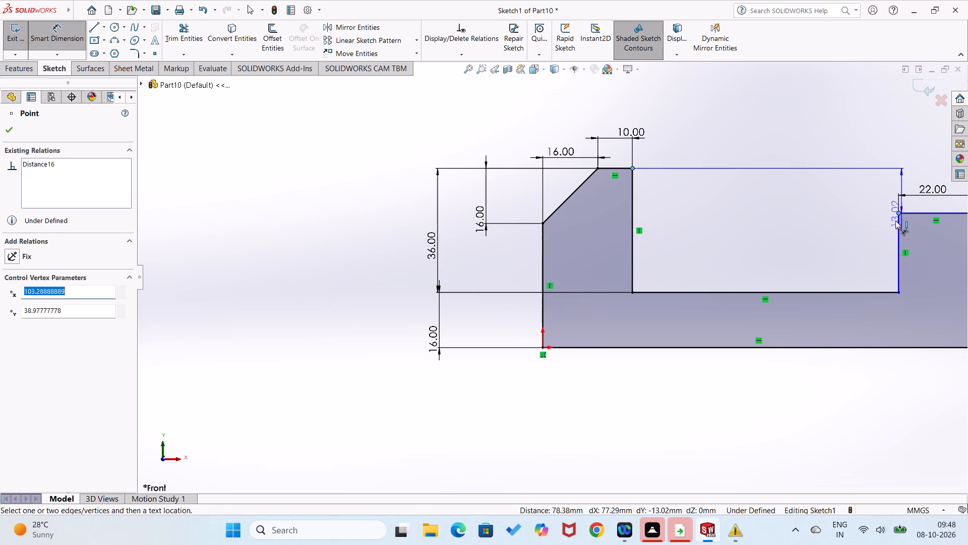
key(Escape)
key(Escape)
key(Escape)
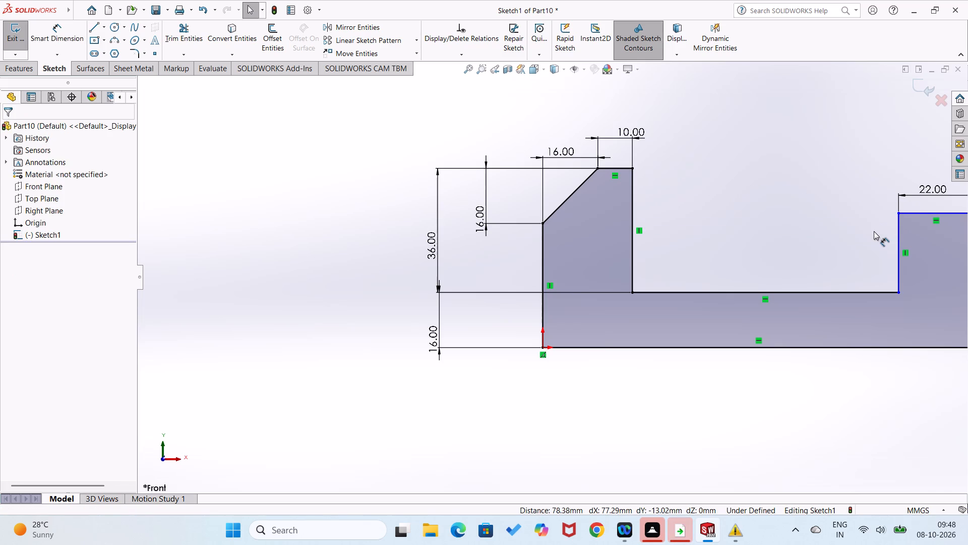
Add a Horizontal relation between the top inner corners of the right and left arms.
click(899, 215)
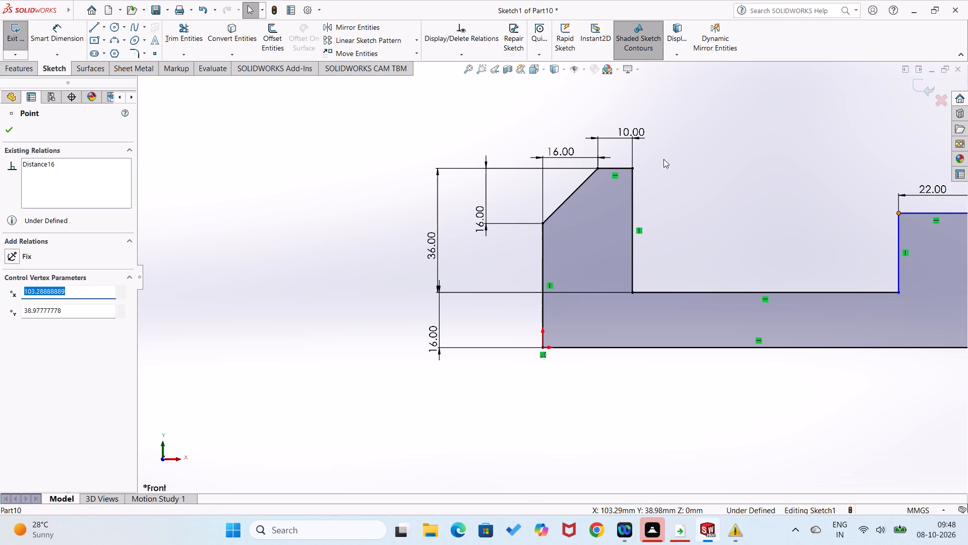
ctrl+click(631, 170)
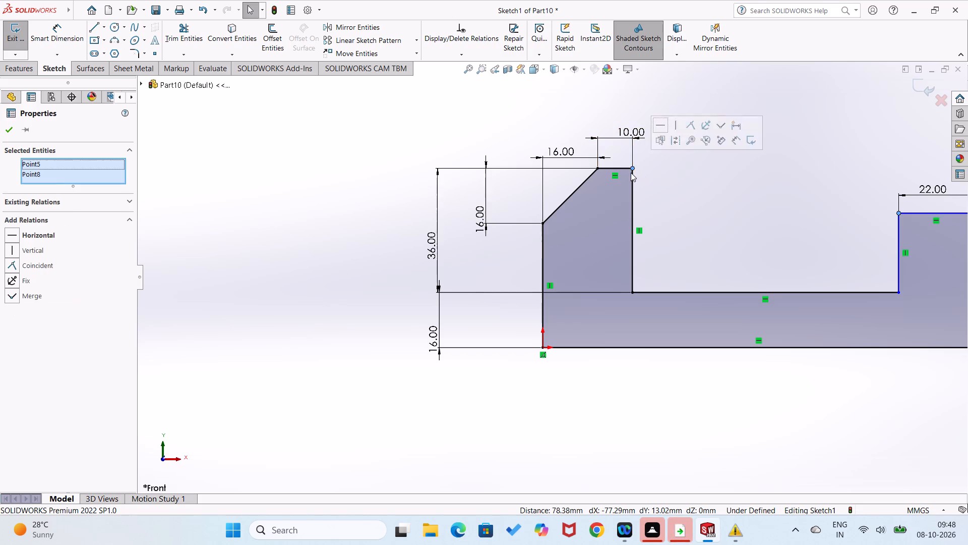
click(7, 233)
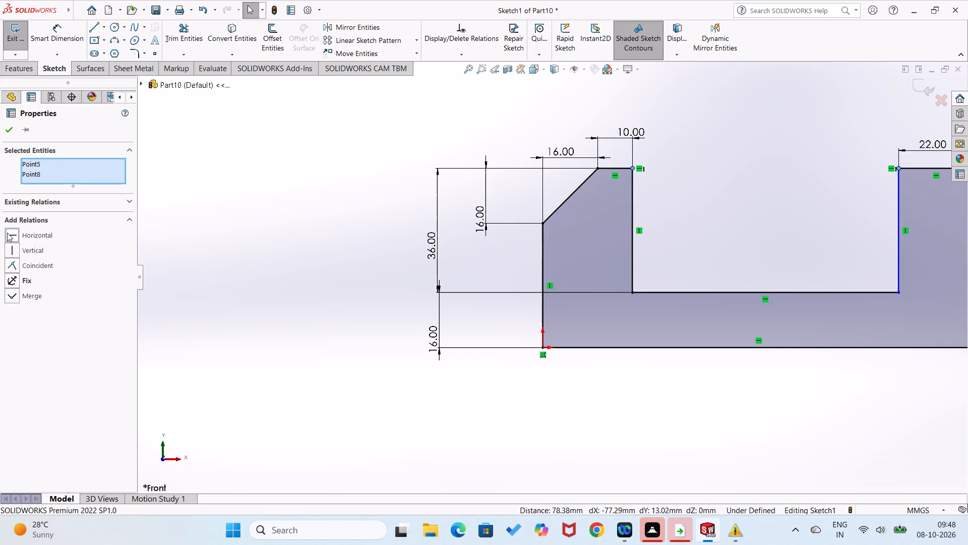
click(8, 133)
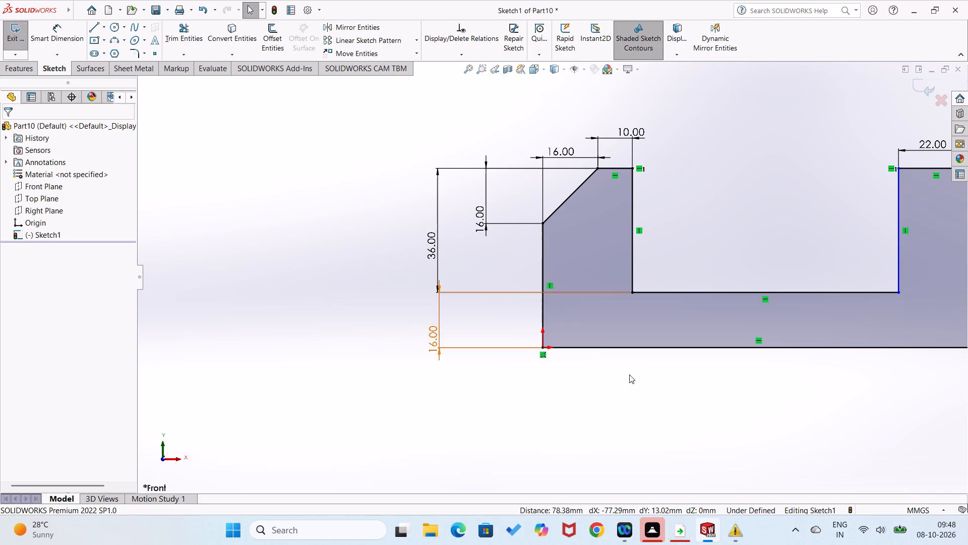
Dimension the profile's bottom edge as 144 mm, placed below the edge.
scroll(706, 341, up, 1)
scroll(729, 317, down, 1)
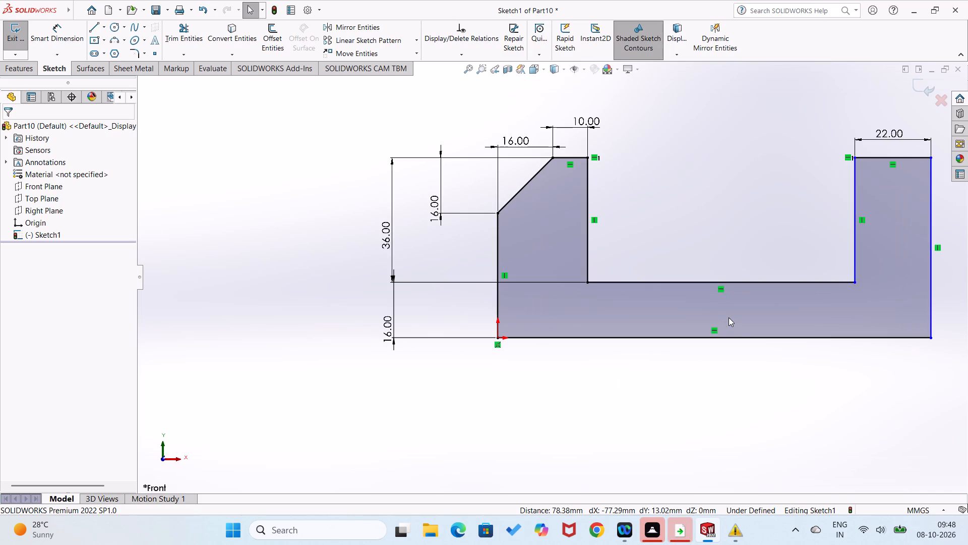
right_drag(739, 390, 729, 328)
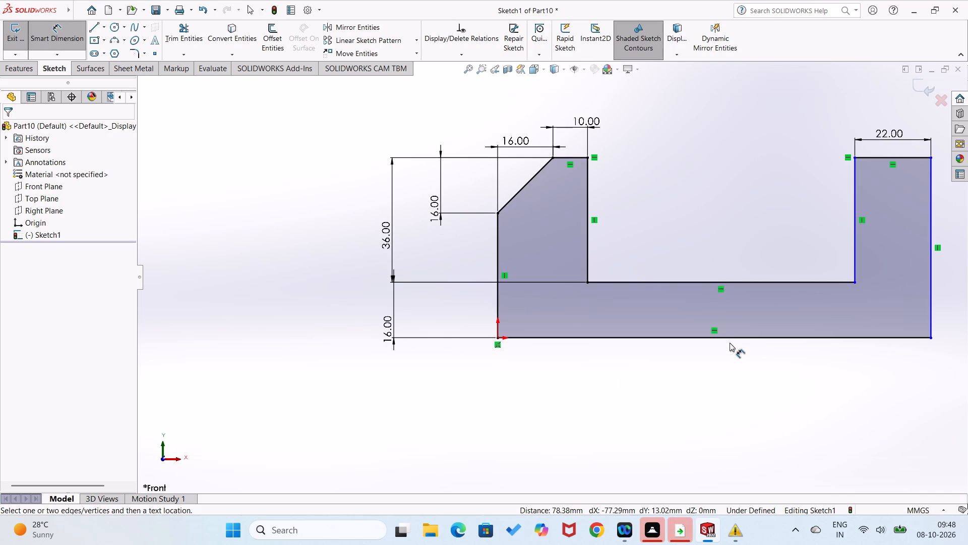
click(742, 341)
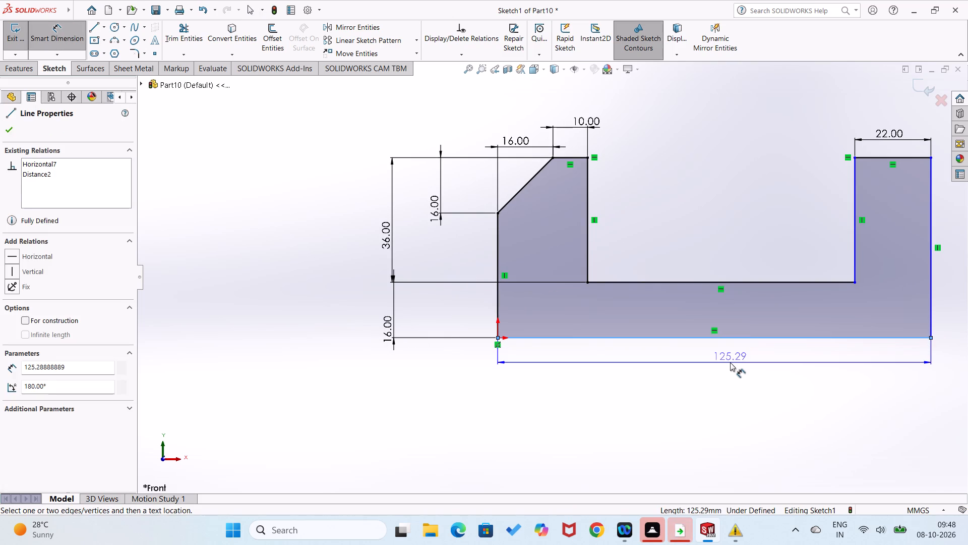
click(730, 362)
text(144)
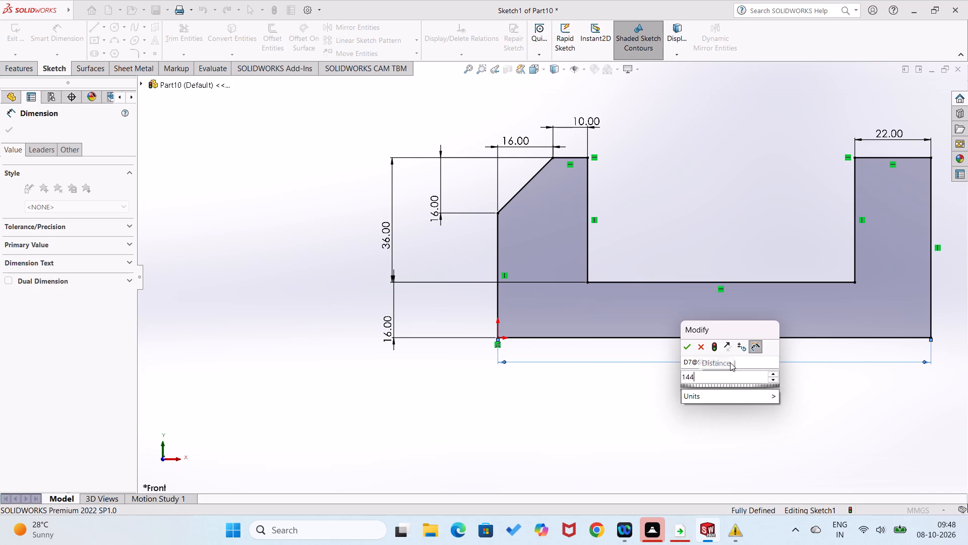
key(Return)
scroll(793, 322, up, 2)
scroll(802, 319, down, 1)
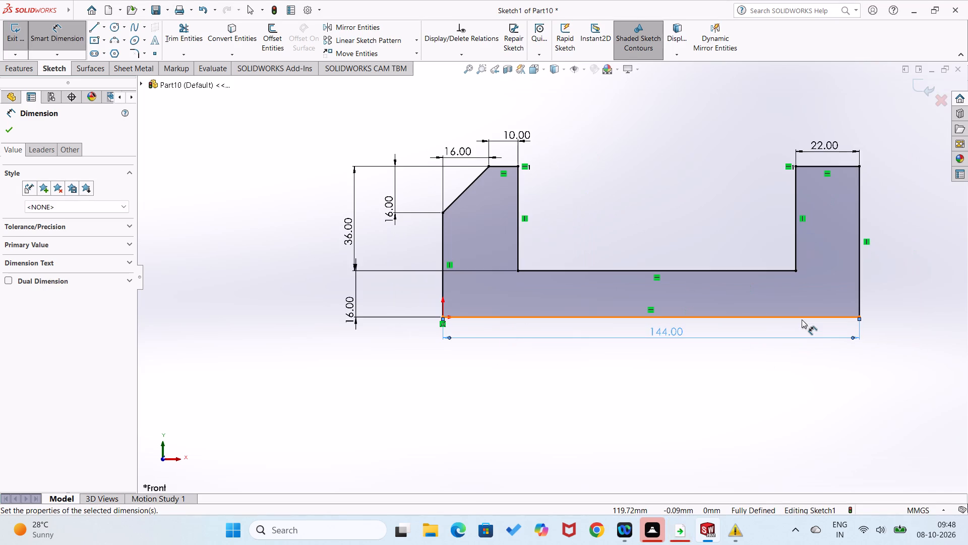
click(753, 389)
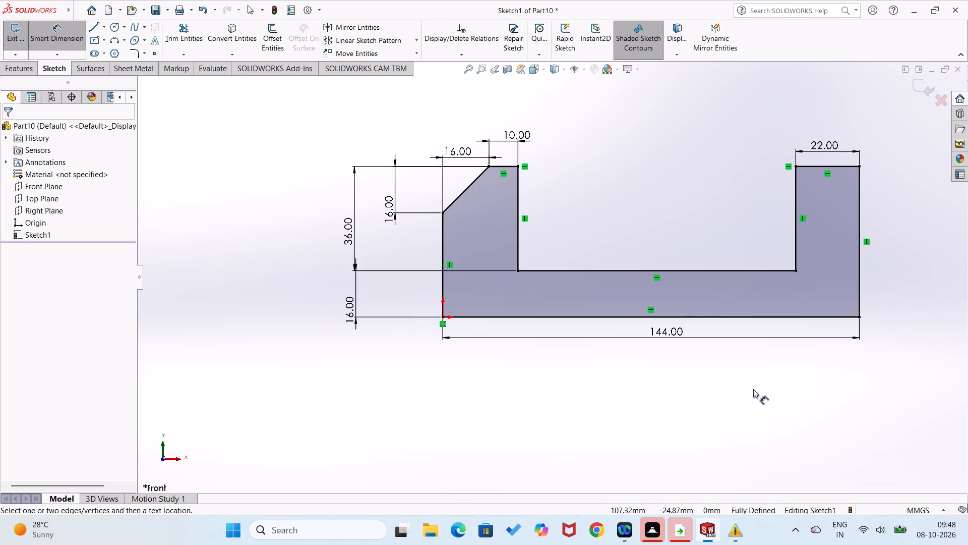
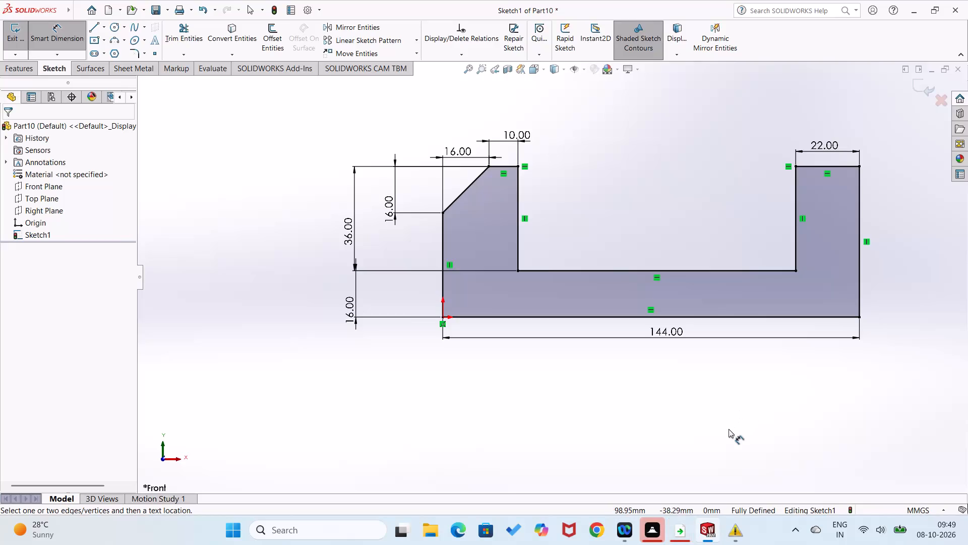
Extrude the finished U-shaped profile as a blind boss, 64 mm deep from the sketch plane.
click(729, 429)
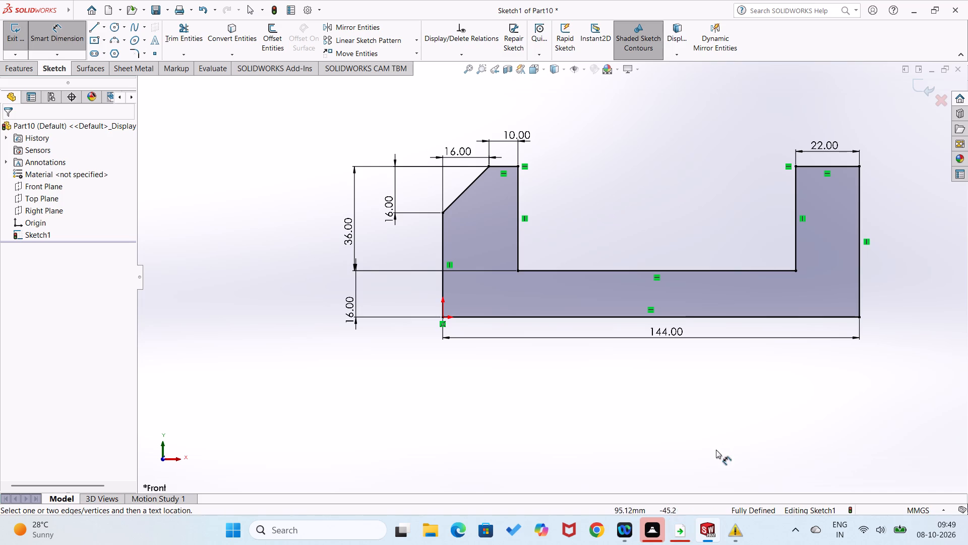
click(19, 73)
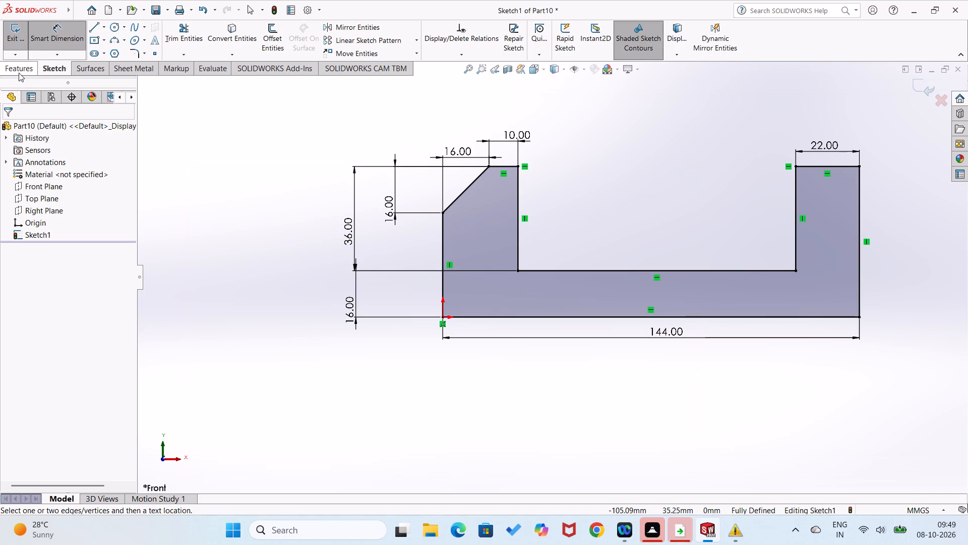
click(14, 41)
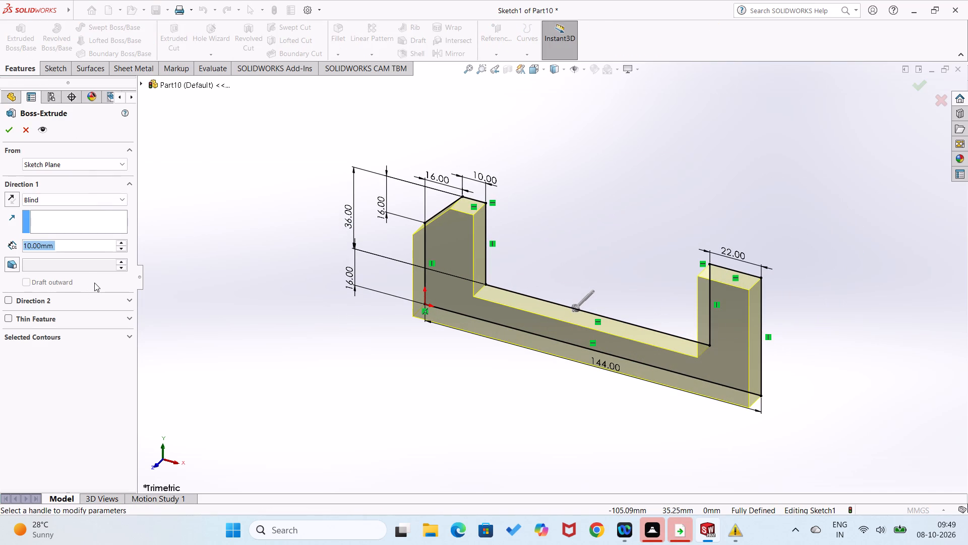
text(64)
key(Return)
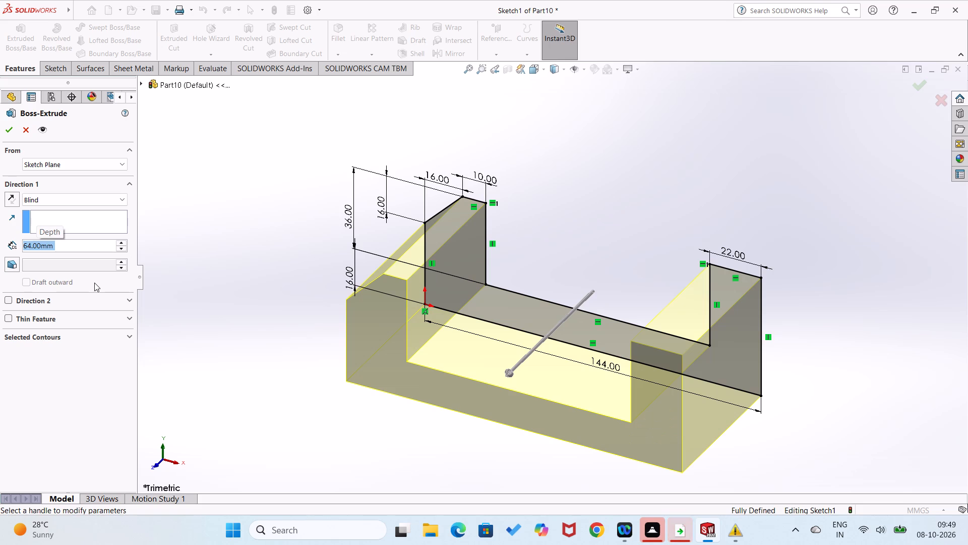
click(13, 129)
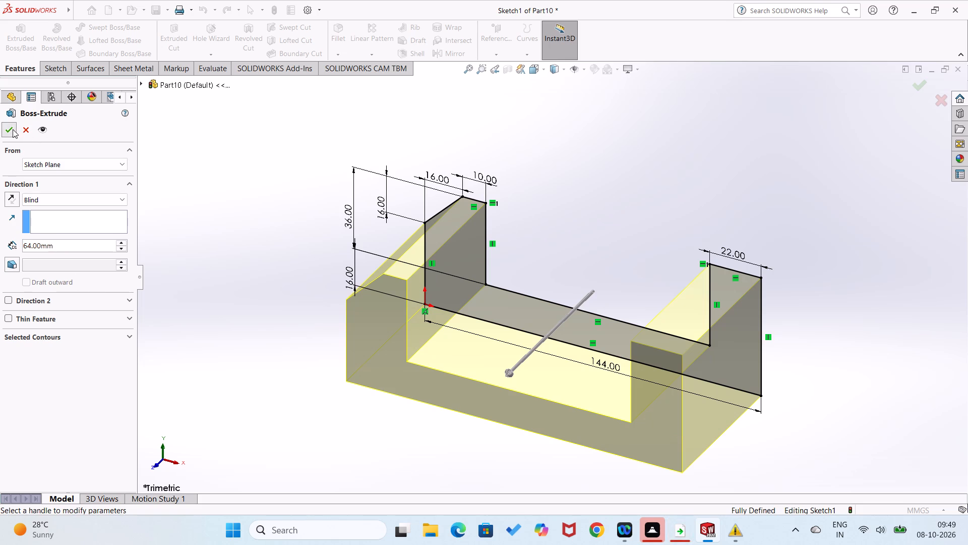
click(166, 200)
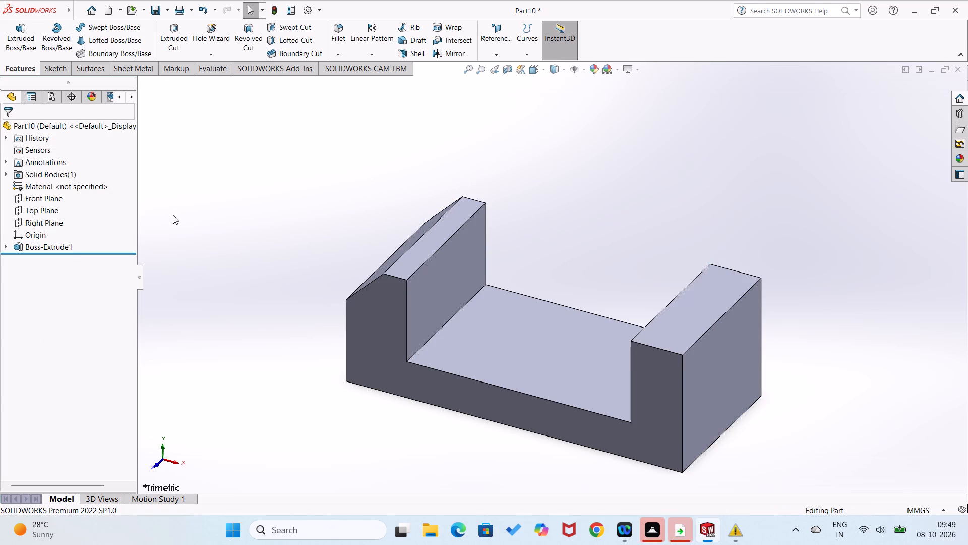
Start a new sketch on the outer side face of the right arm.
right_click(707, 405)
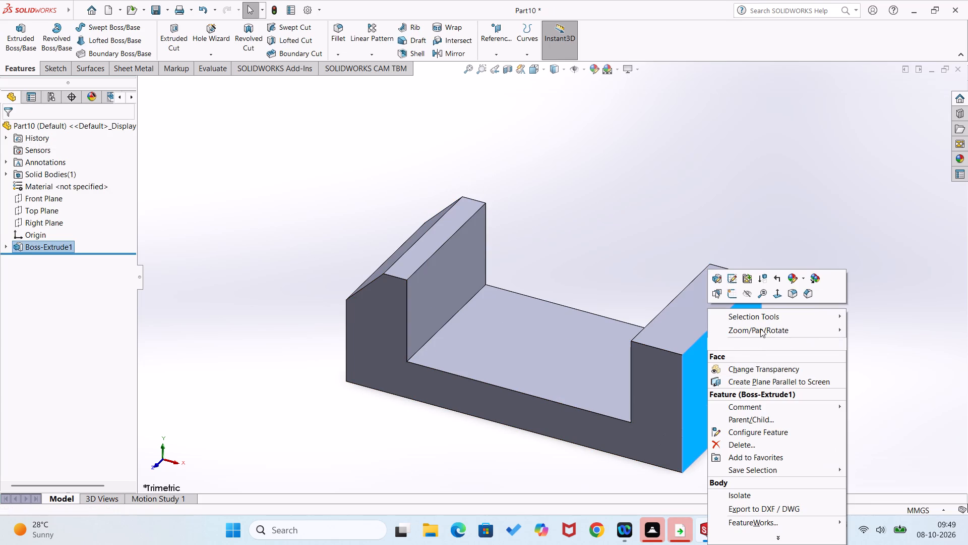
click(733, 296)
click(825, 310)
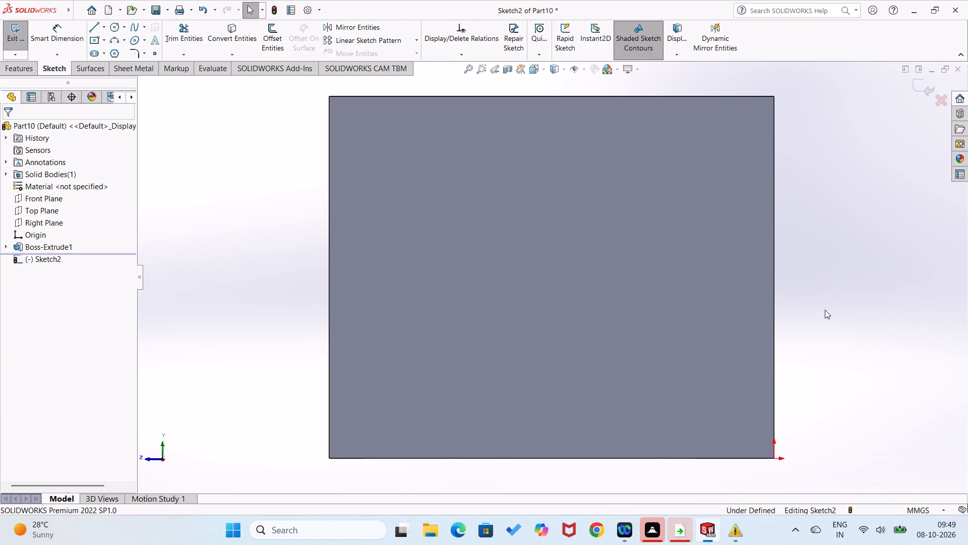
Sketch a stepped line chain from the face's bottom-left corner to the origin, rising about 8.5 mm, with one step on each side.
right_drag(892, 304, 863, 332)
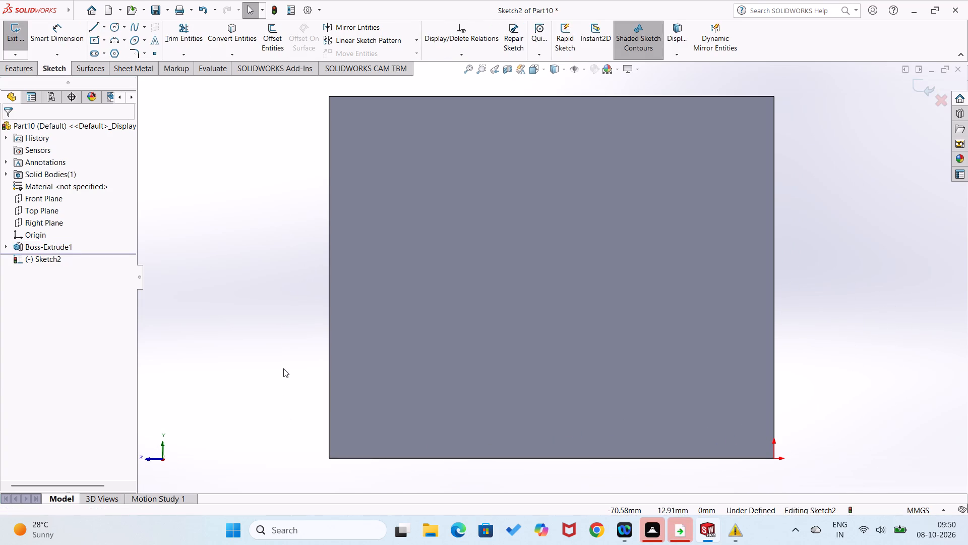
right_drag(299, 362, 219, 381)
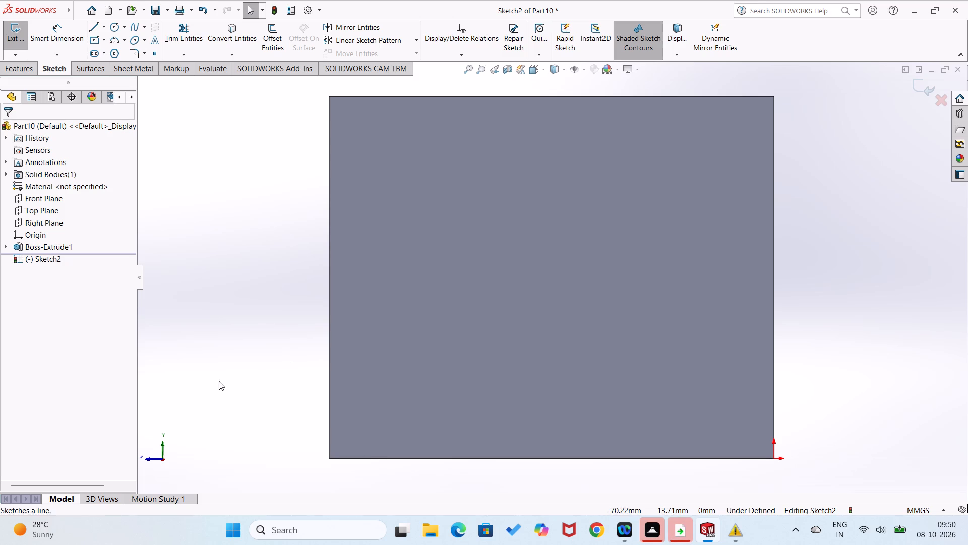
right_drag(219, 381, 191, 389)
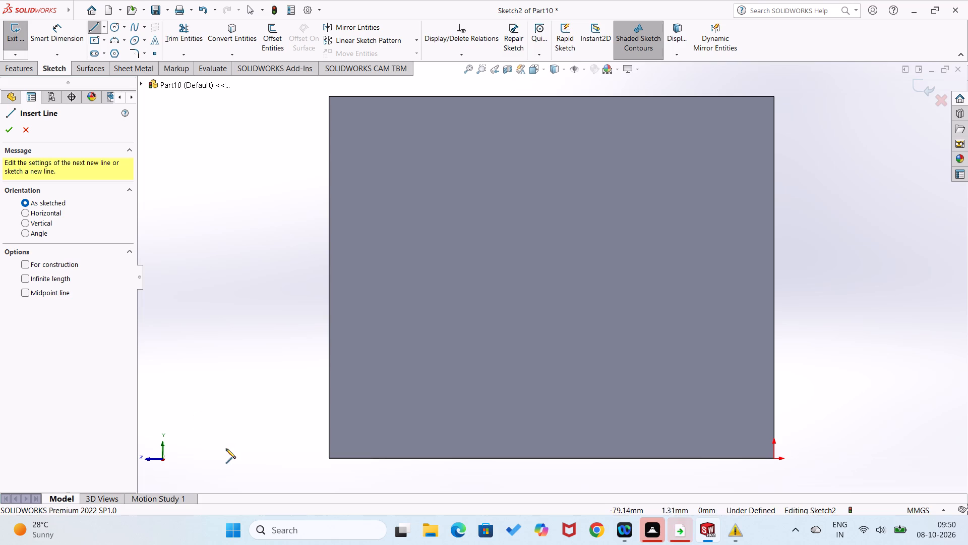
click(328, 458)
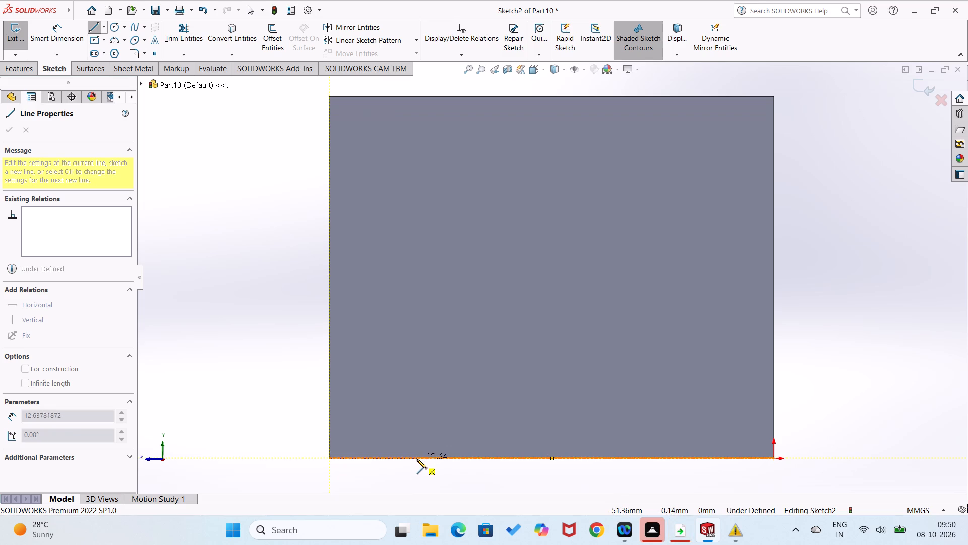
click(394, 460)
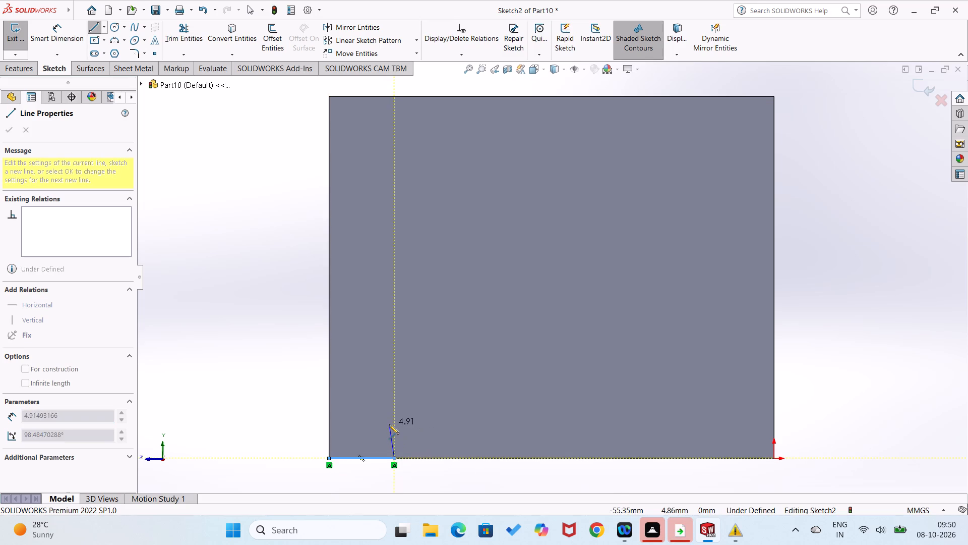
click(392, 424)
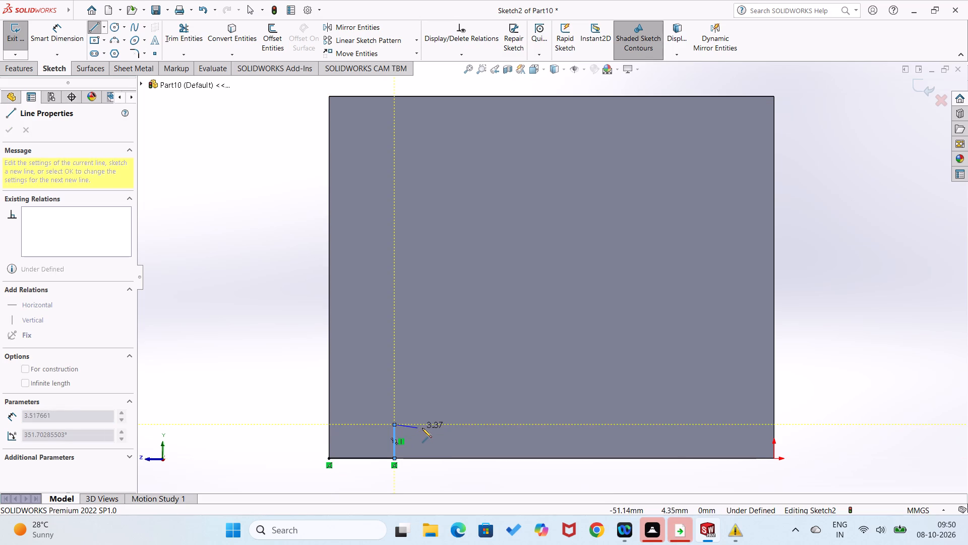
click(425, 425)
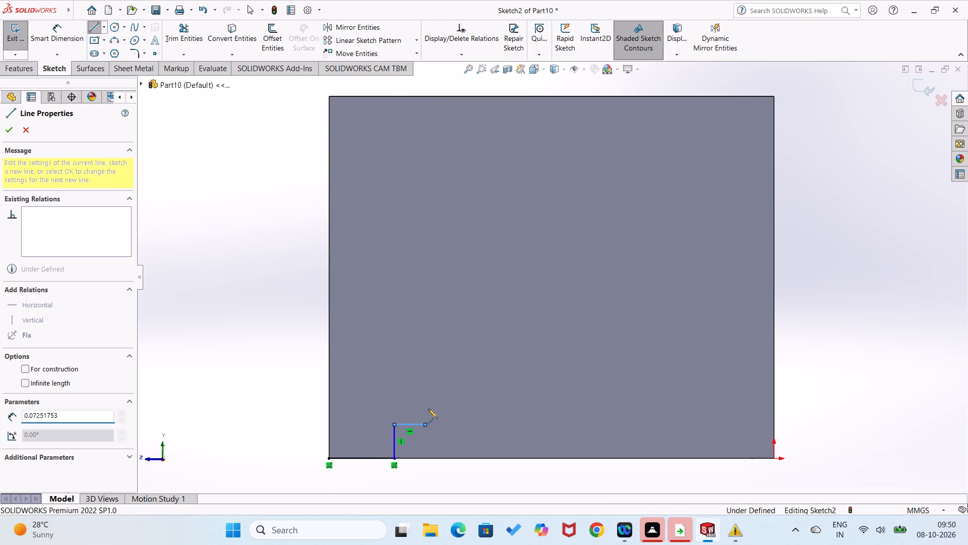
click(427, 399)
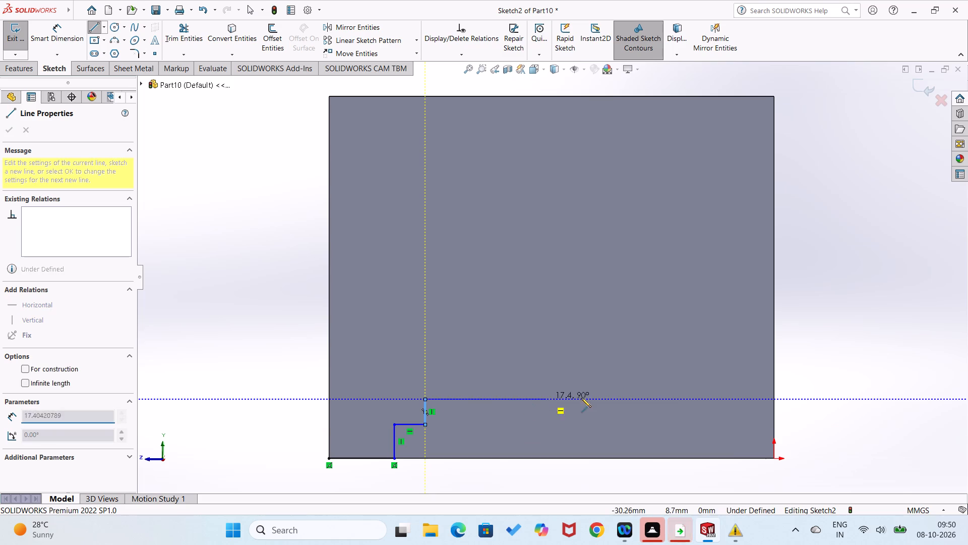
click(638, 401)
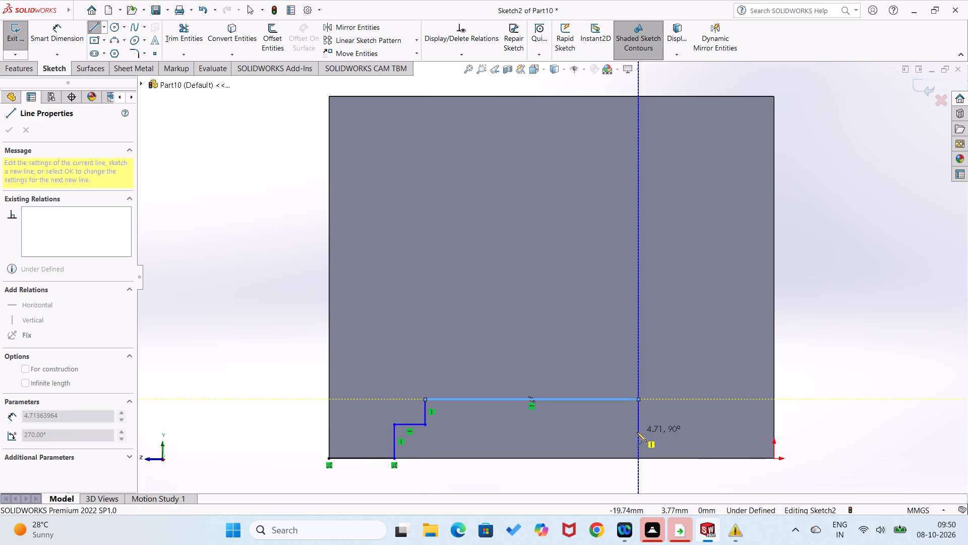
click(637, 432)
click(707, 433)
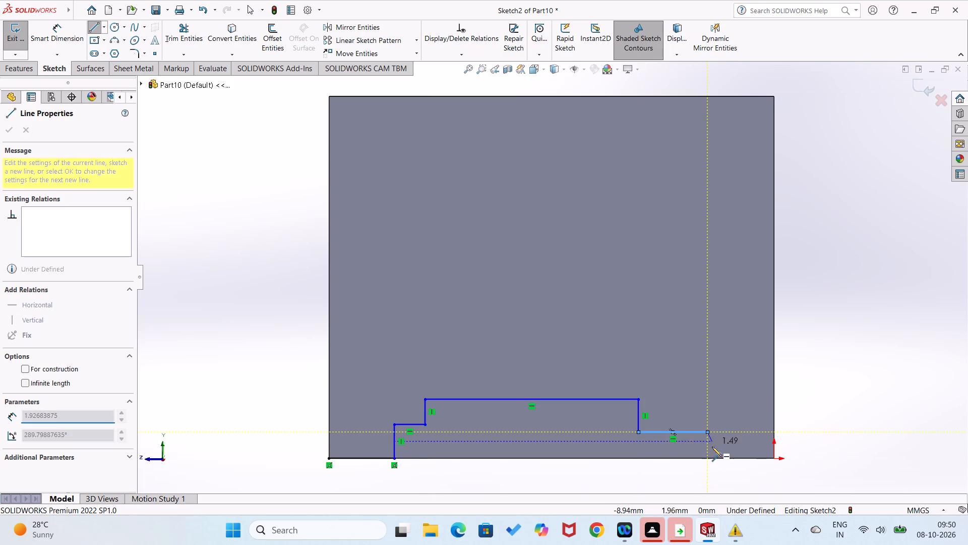
click(705, 460)
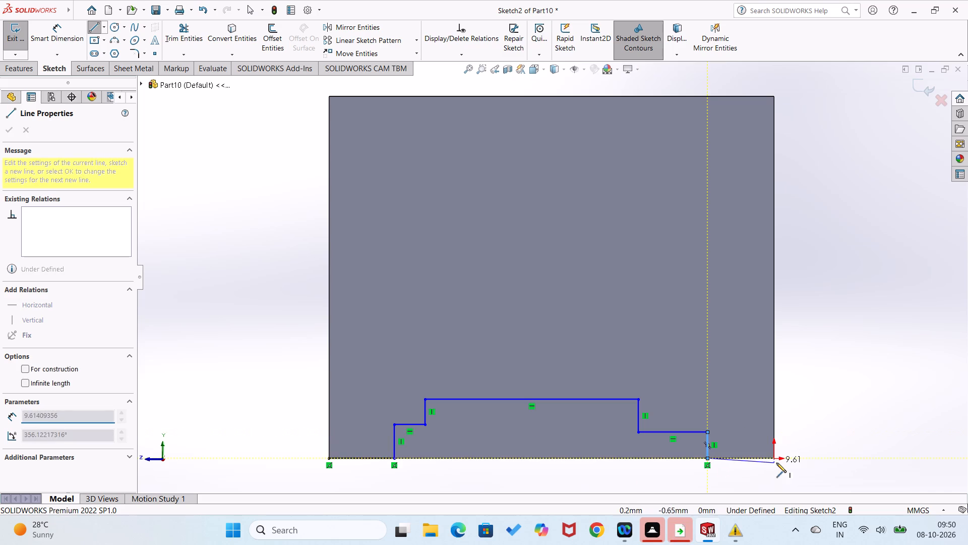
click(773, 459)
right_drag(824, 467, 829, 412)
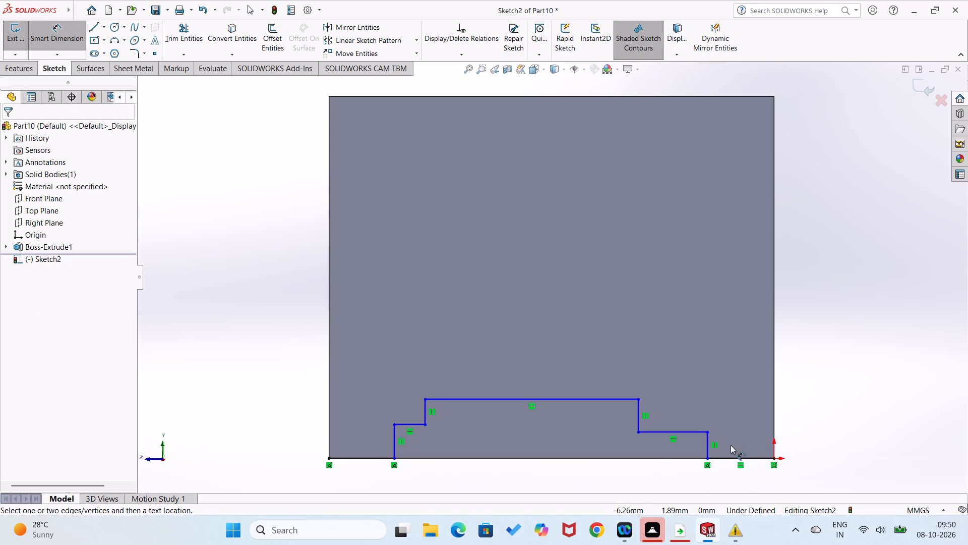
key(Escape)
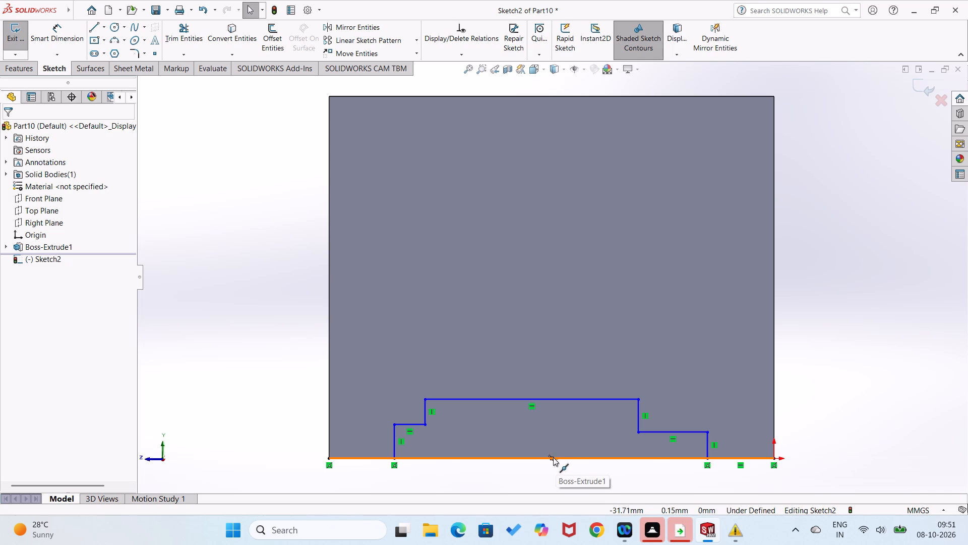
Add a Vertical relation between the midpoints of the face's bottom edge and the stepped outline's top line.
click(552, 457)
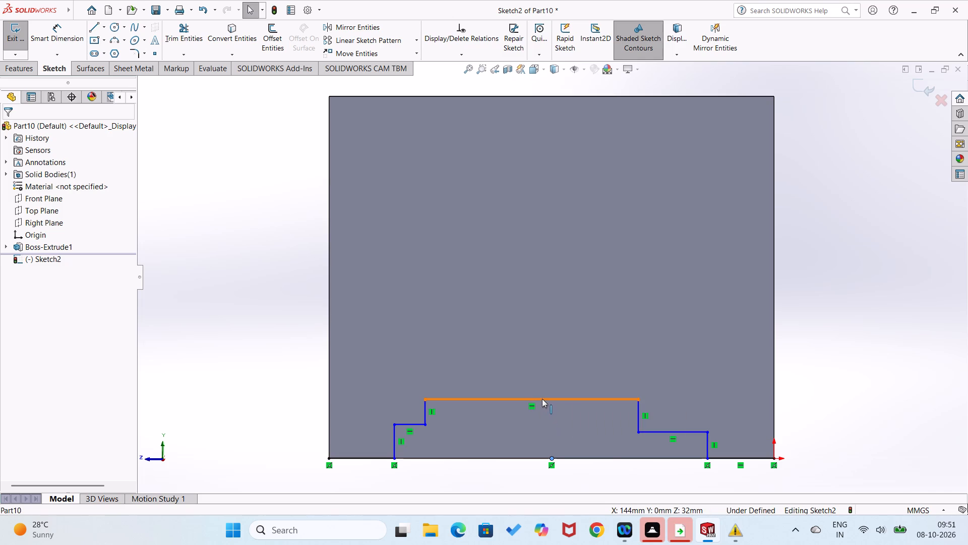
ctrl+click(530, 399)
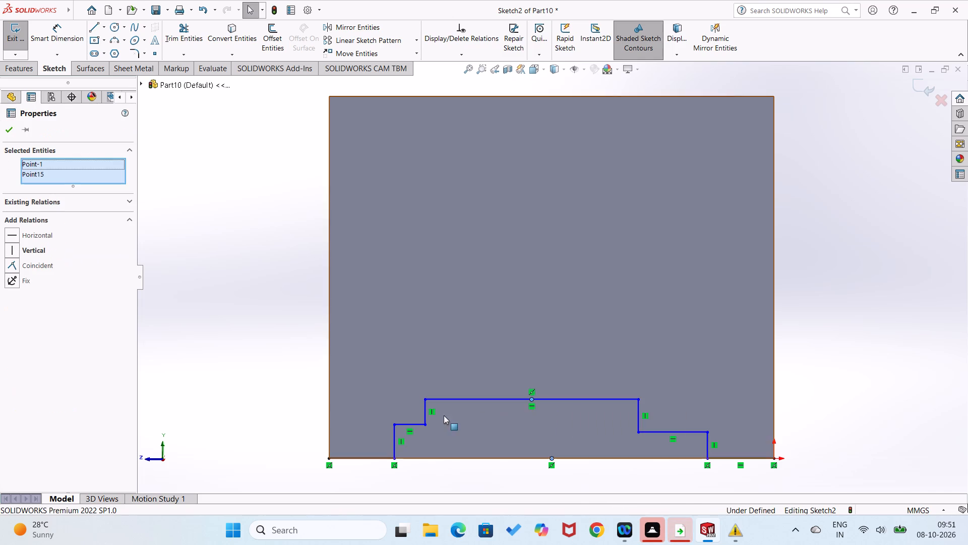
click(9, 245)
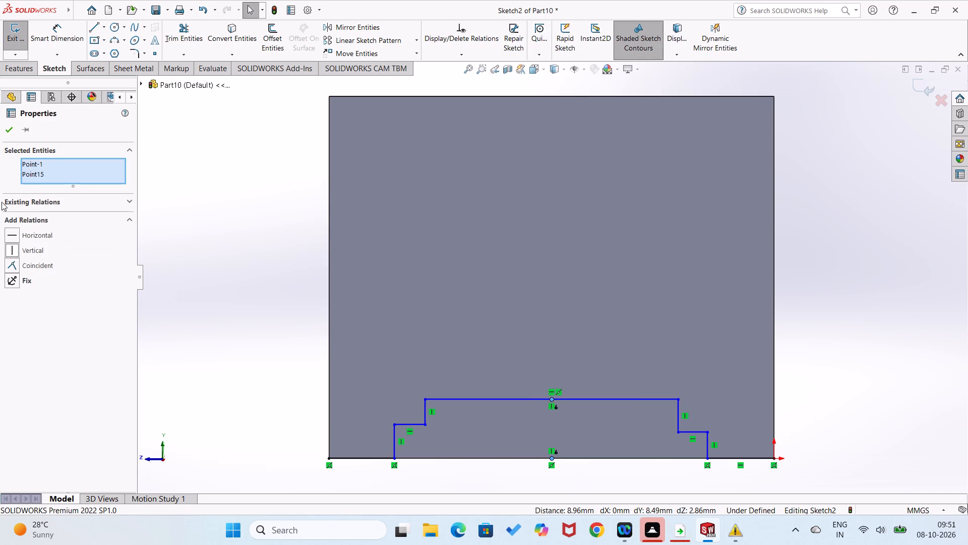
click(3, 130)
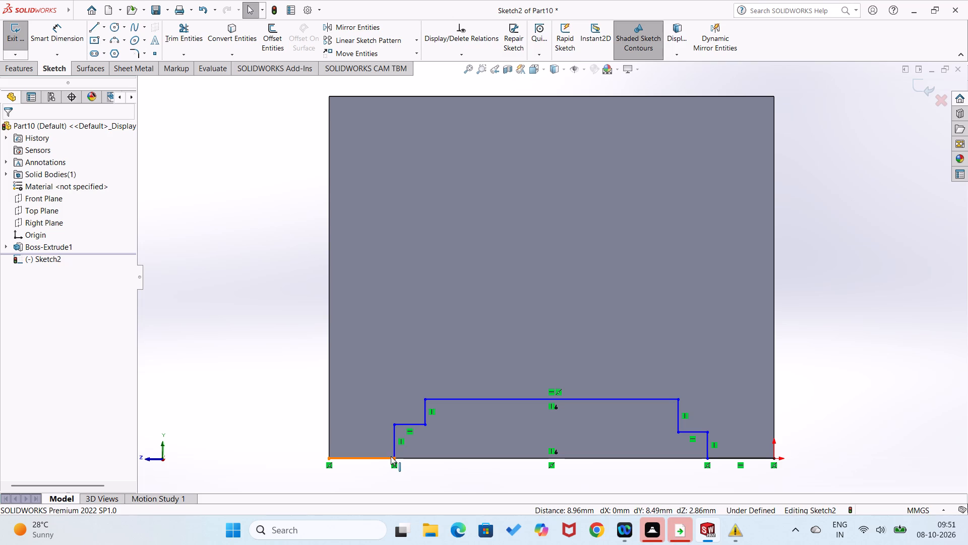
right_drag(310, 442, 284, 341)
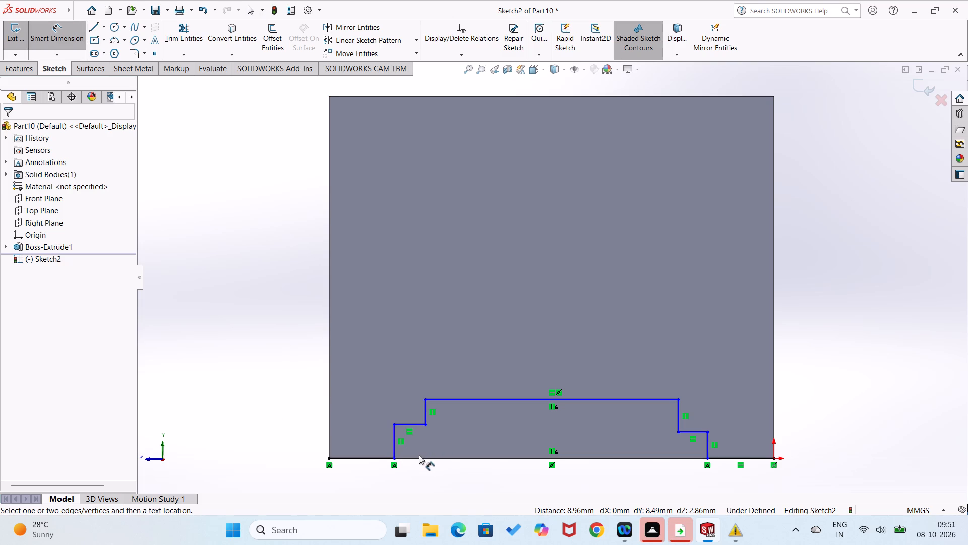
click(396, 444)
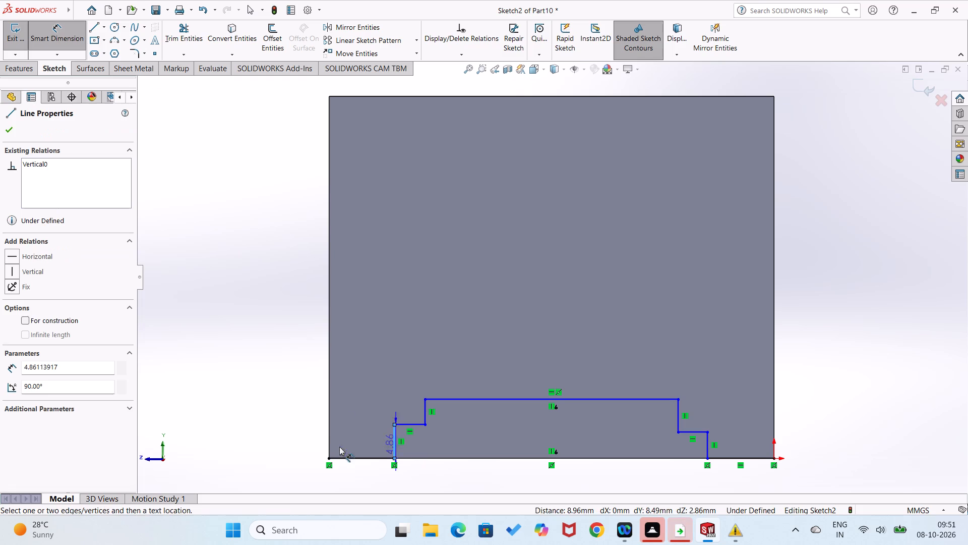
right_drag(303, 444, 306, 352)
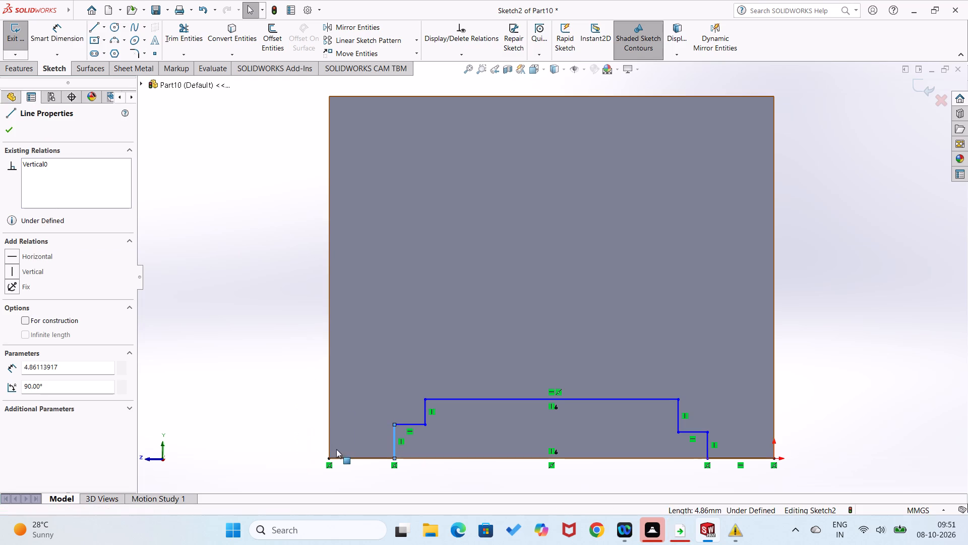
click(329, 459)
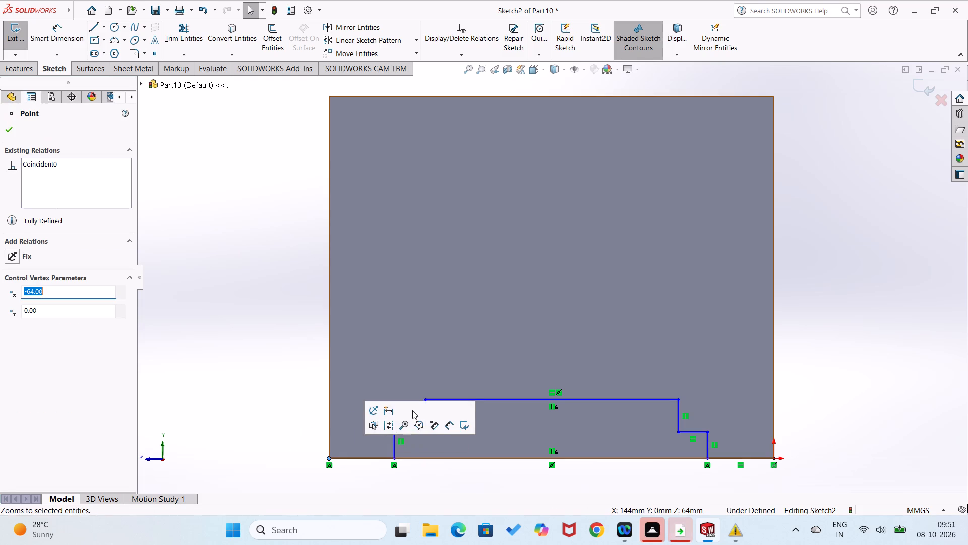
Dimension the height from the face's bottom-left corner to the stepped outline's top-left corner as 16 mm, placed left of the face.
right_drag(266, 444, 281, 357)
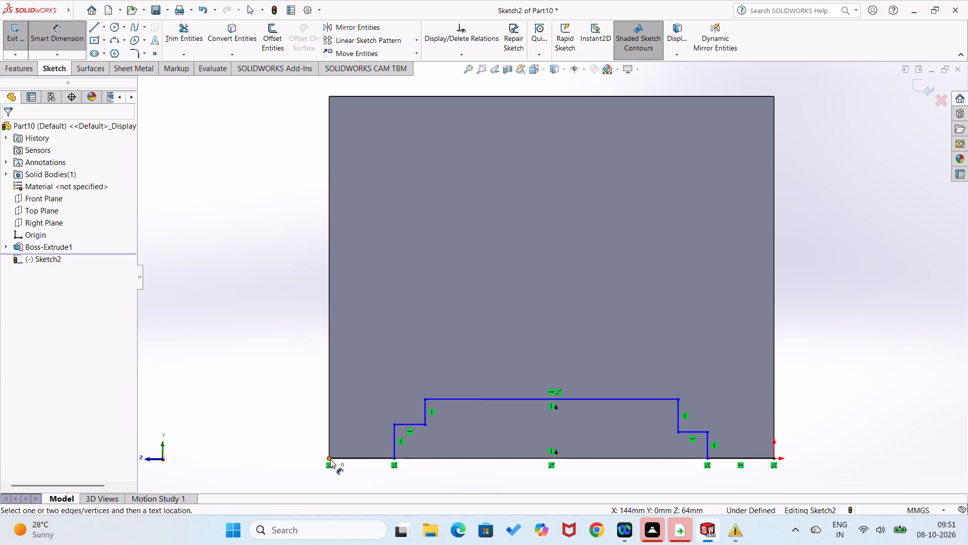
click(330, 459)
click(423, 399)
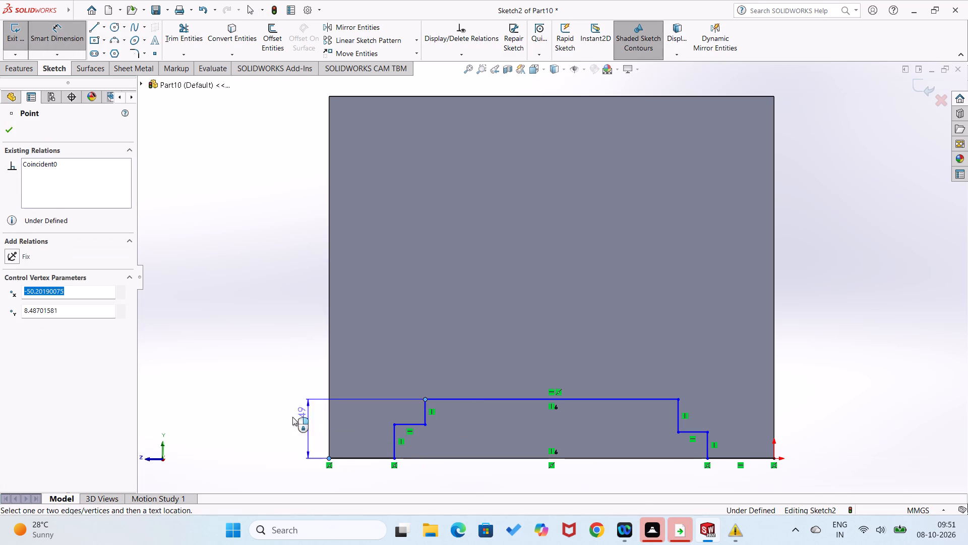
click(285, 417)
text(16)
key(Return)
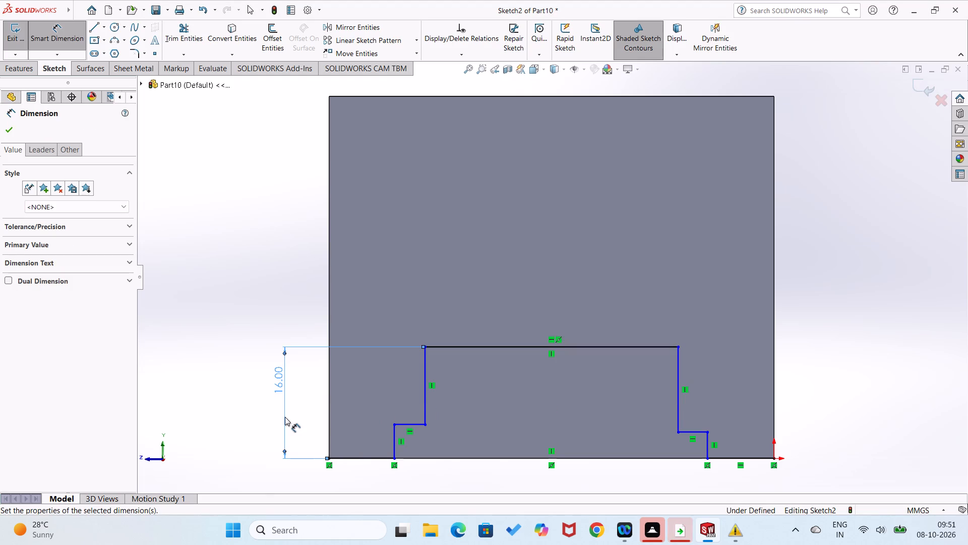
click(236, 412)
Dimension the stepped outline's lower left vertical line as 7 mm, placed inside the 16 mm dimension.
click(394, 437)
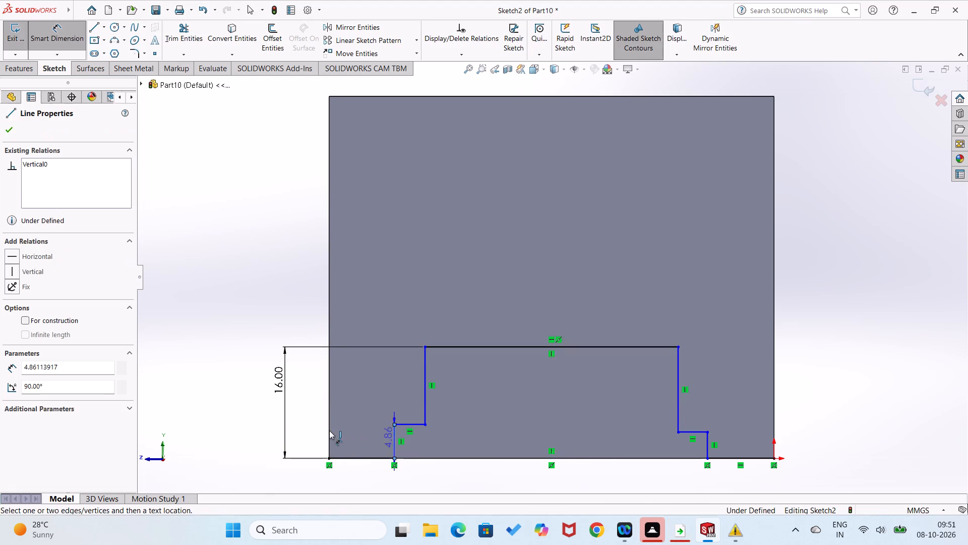
click(318, 426)
key(7)
key(Return)
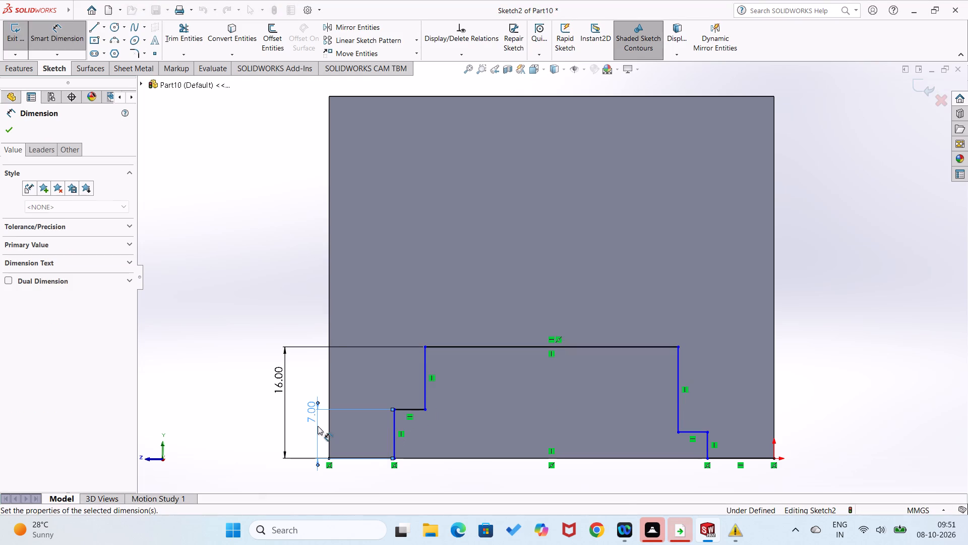
click(224, 389)
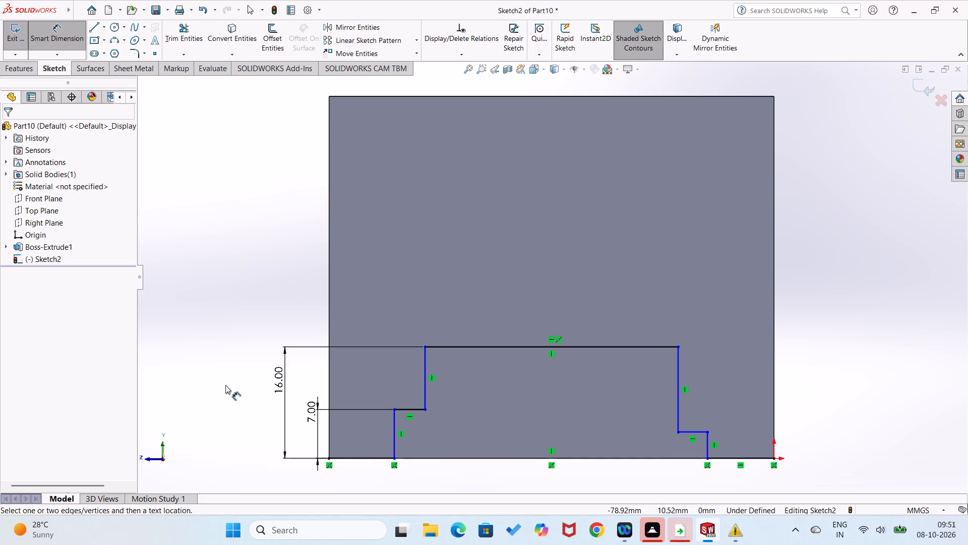
Dimension the horizontal distance between the stepped outline's two bottom corners as 32 mm, placed below the face.
click(395, 459)
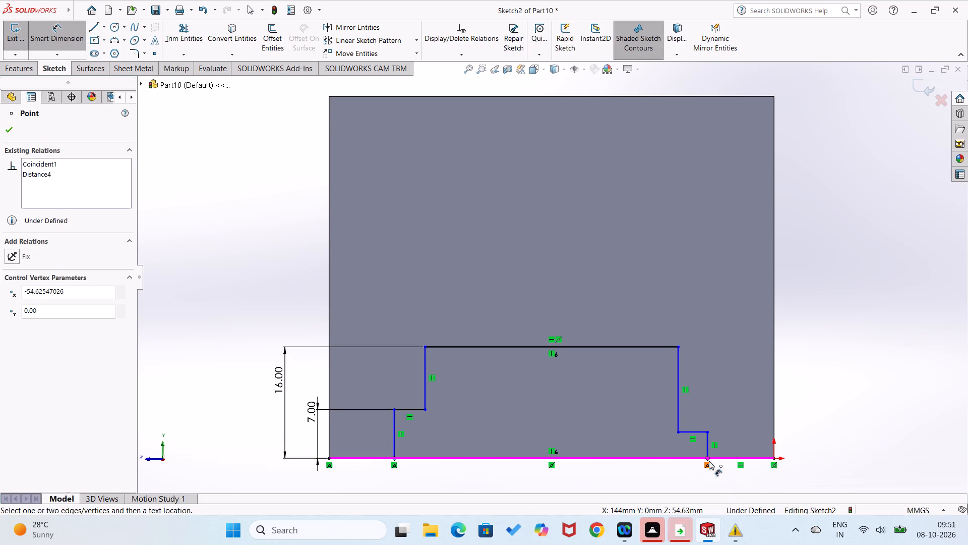
click(707, 460)
scroll(670, 487, up, 1)
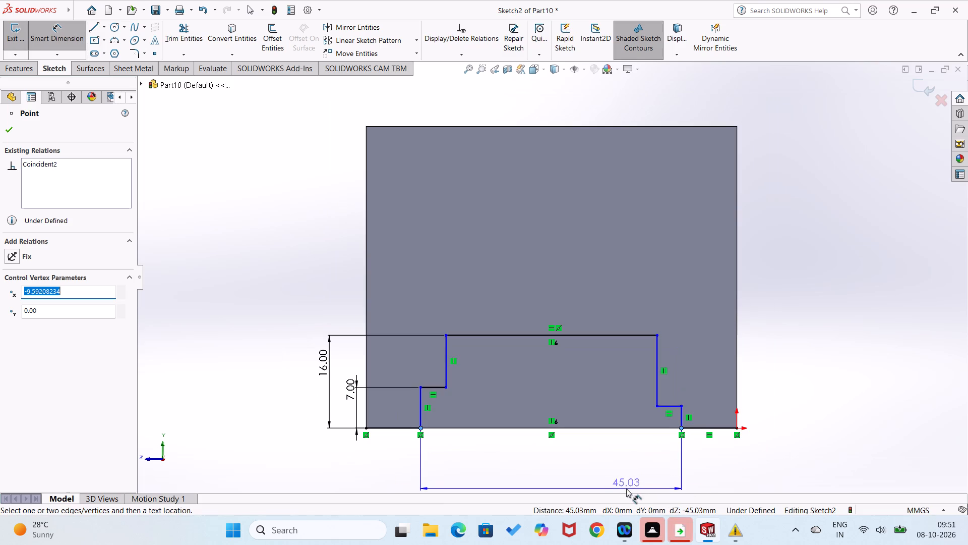
click(622, 474)
text(32)
key(Return)
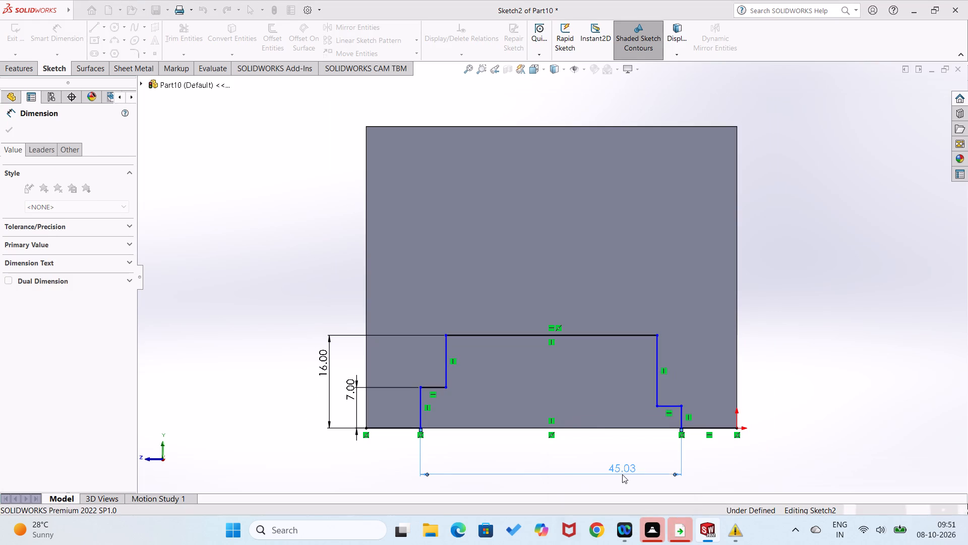
click(657, 462)
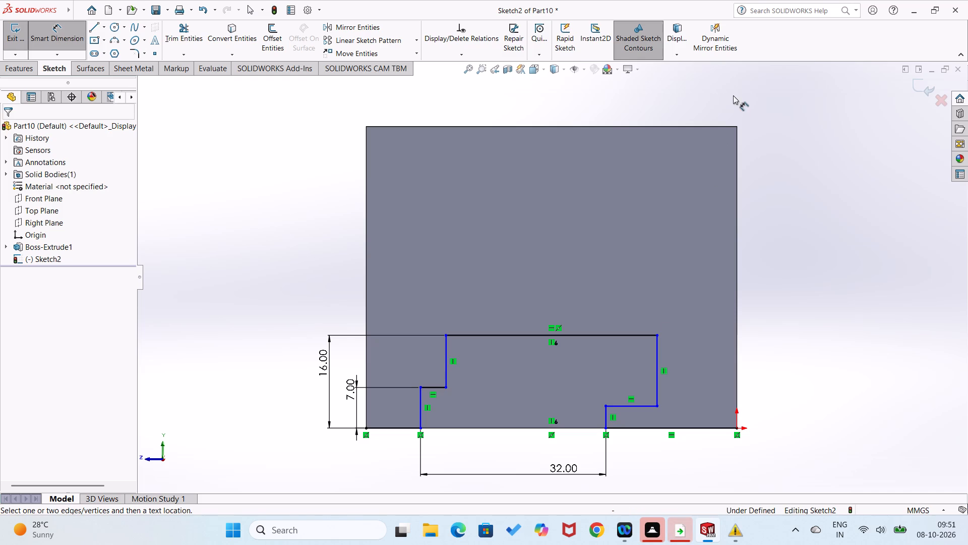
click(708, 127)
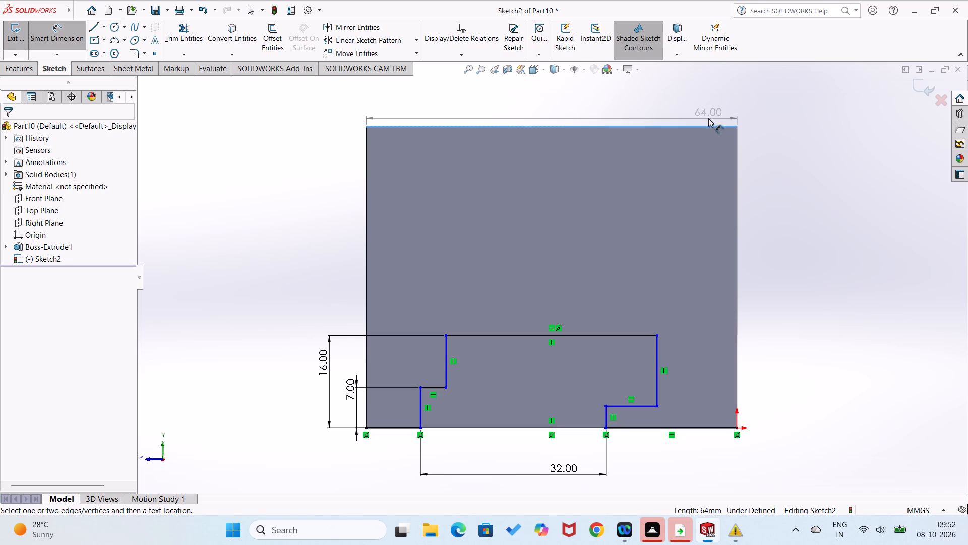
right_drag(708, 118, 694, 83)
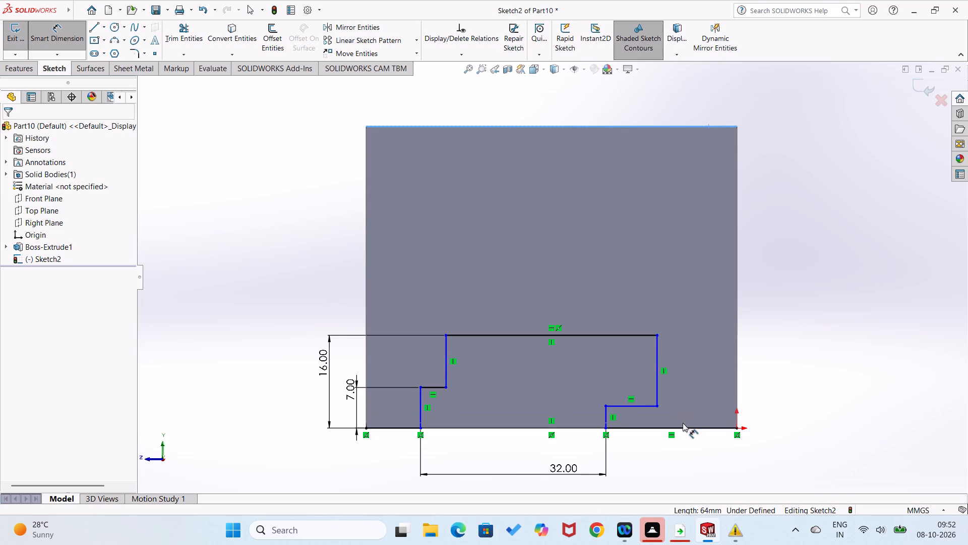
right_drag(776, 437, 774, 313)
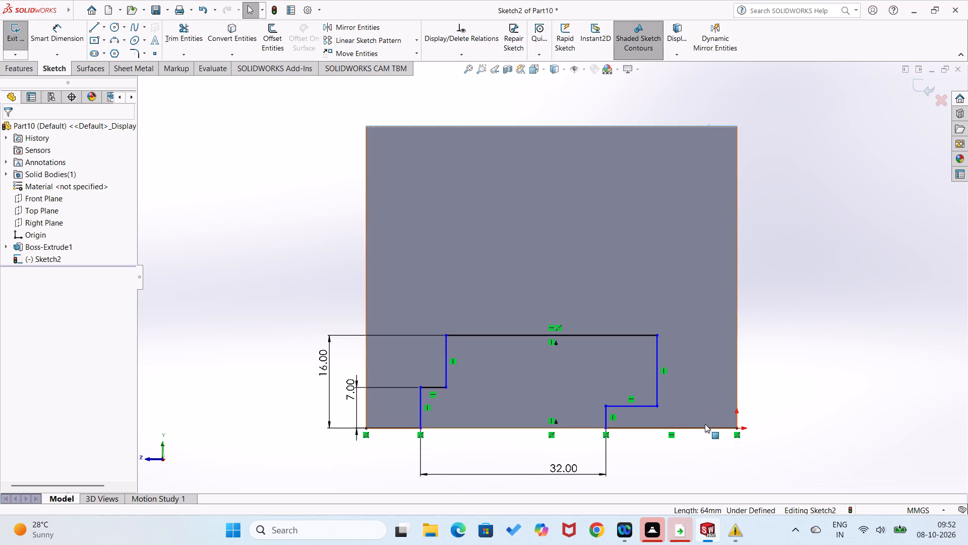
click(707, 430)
Dimension the bottom line between the stepped outline's lower right corner and the origin as 16 mm, placed below the face.
right_drag(787, 453, 793, 342)
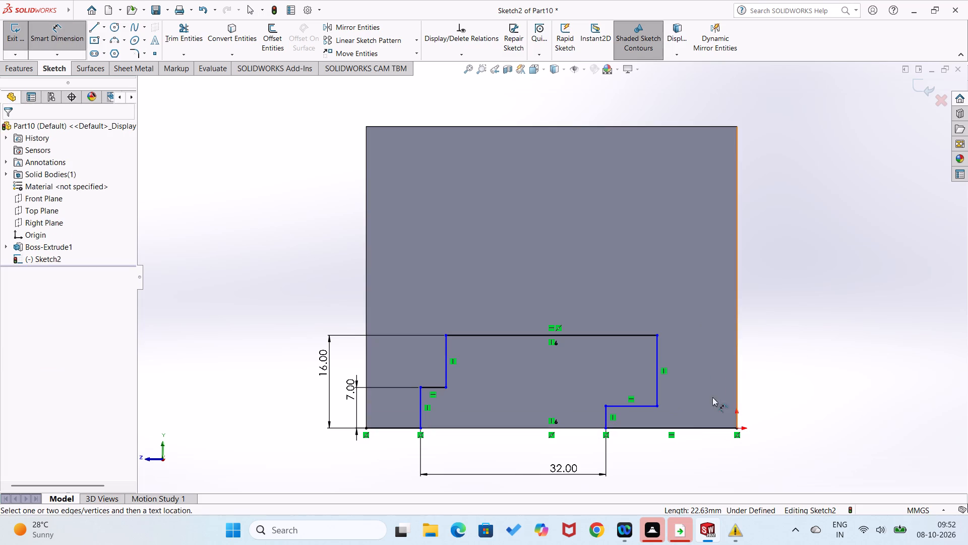
click(691, 430)
click(692, 449)
text(16)
key(Return)
click(834, 461)
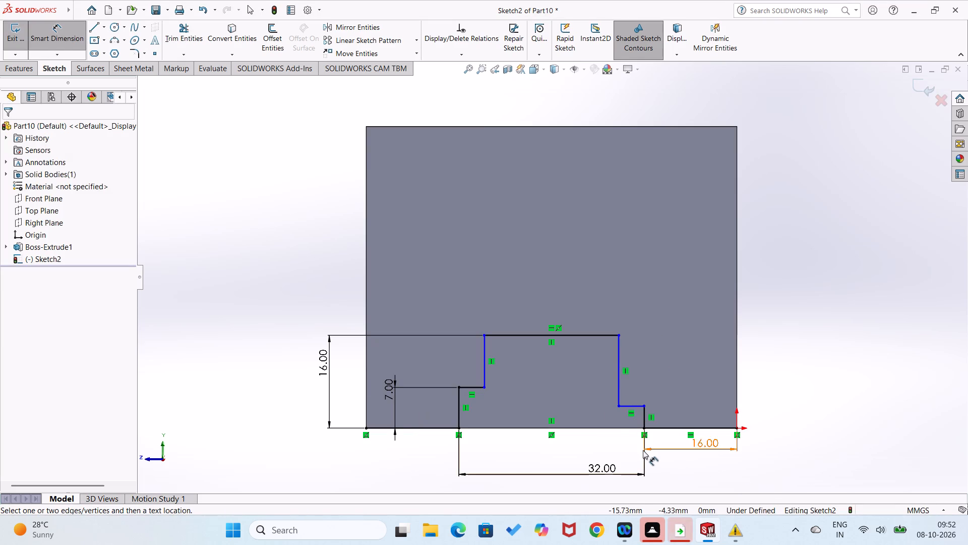
Dimension the horizontal distance between the stepped outline's two inner step corners as 16 mm, placed above the 32 mm dimension.
click(483, 386)
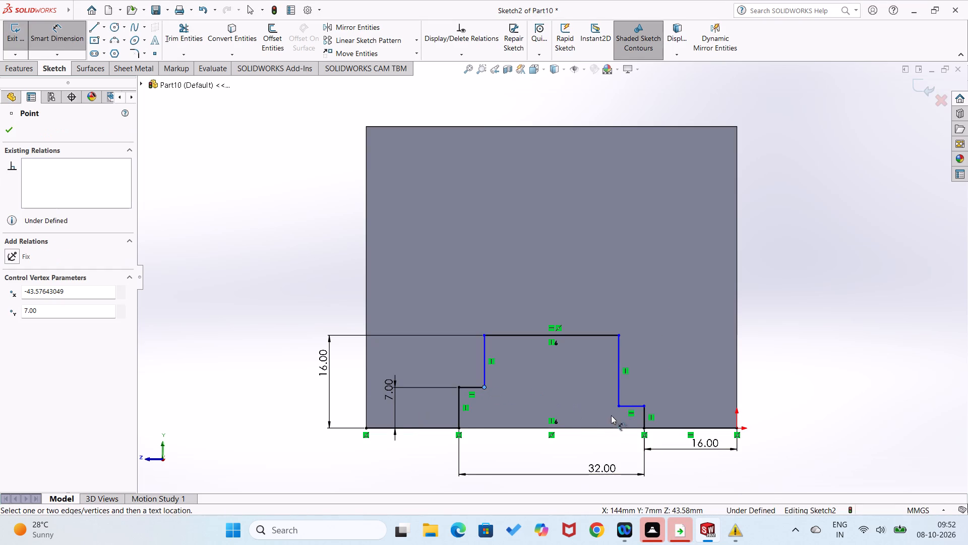
click(619, 408)
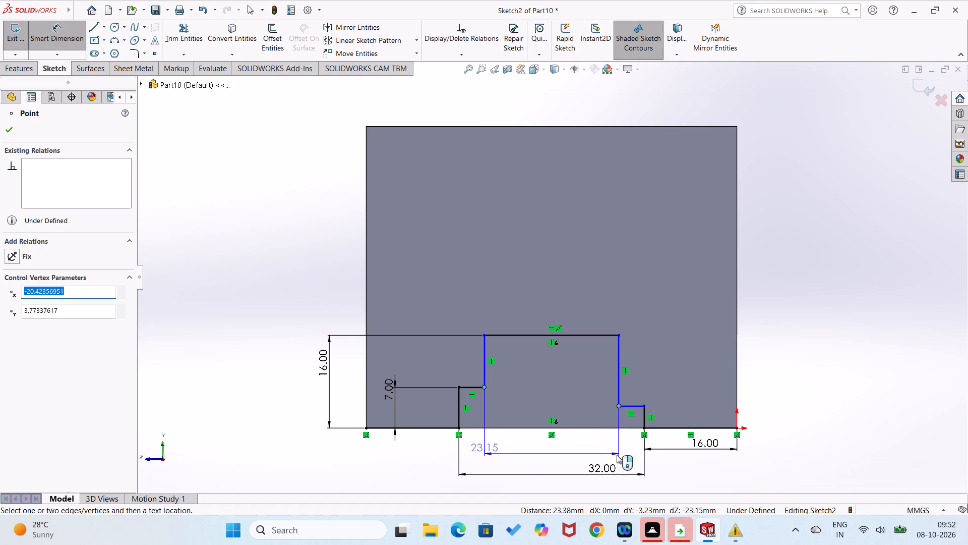
click(612, 458)
text(16)
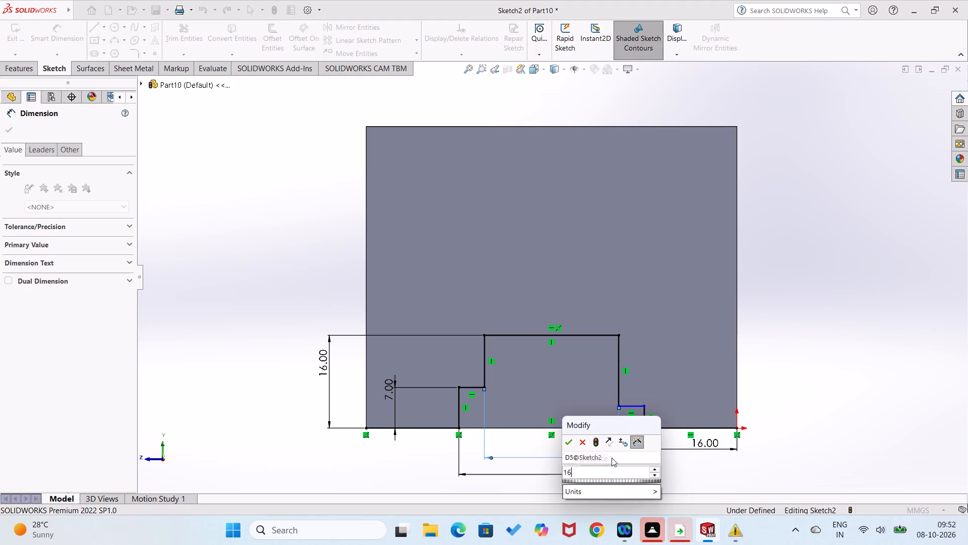
key(Return)
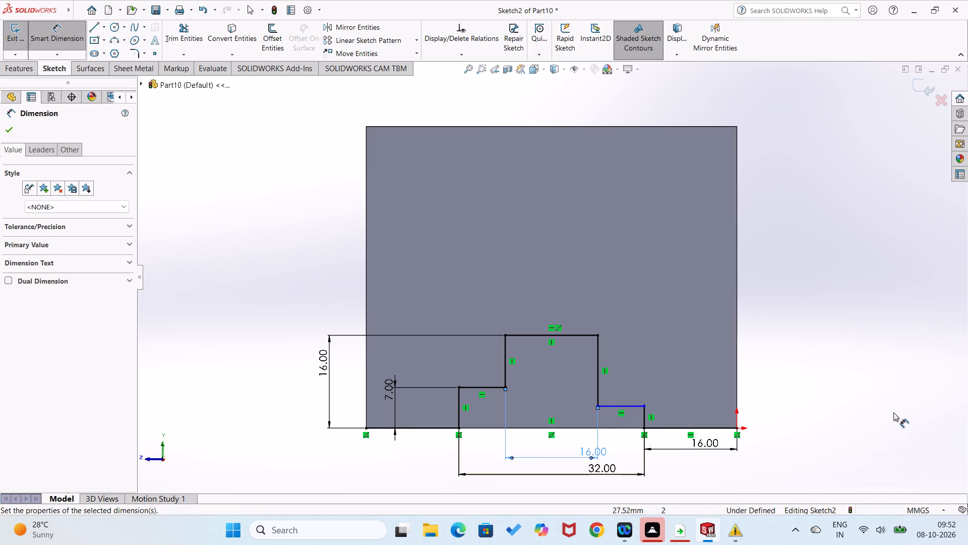
click(892, 411)
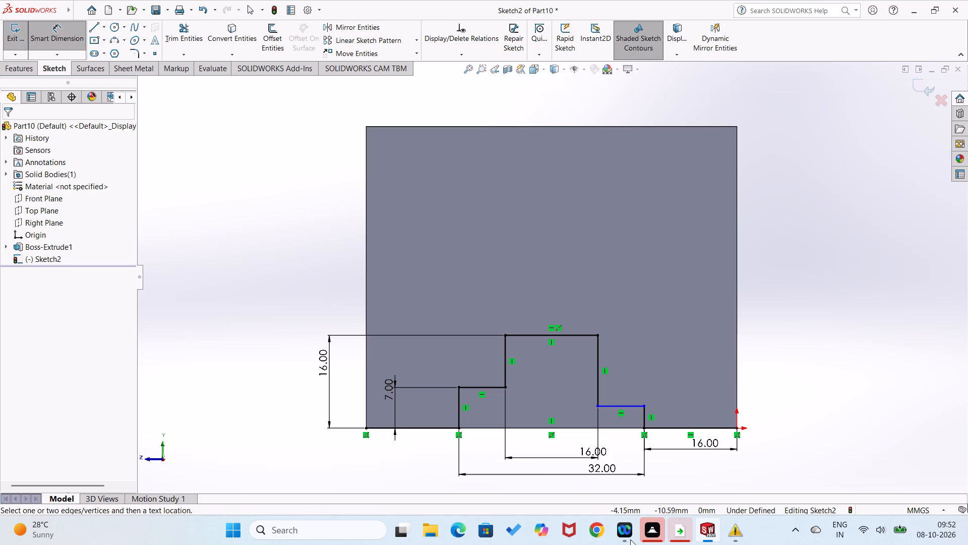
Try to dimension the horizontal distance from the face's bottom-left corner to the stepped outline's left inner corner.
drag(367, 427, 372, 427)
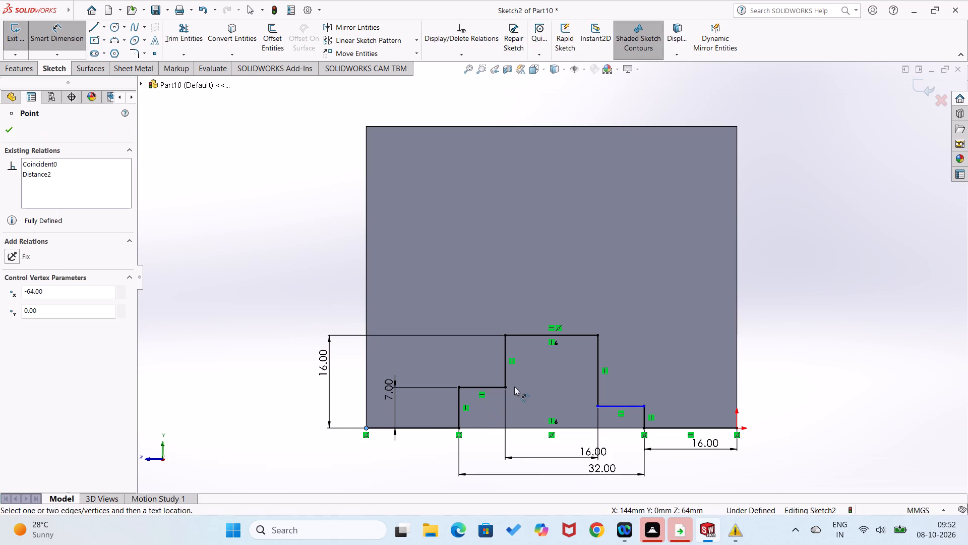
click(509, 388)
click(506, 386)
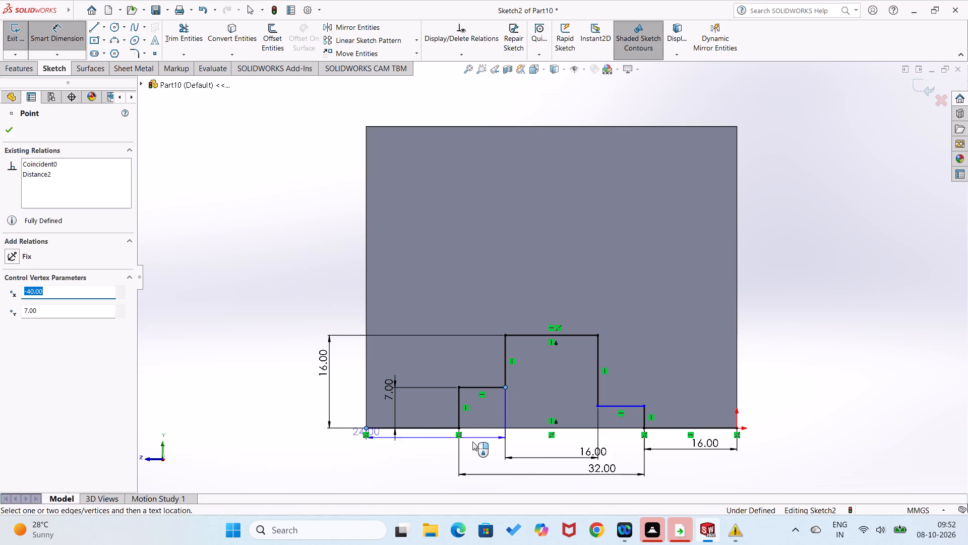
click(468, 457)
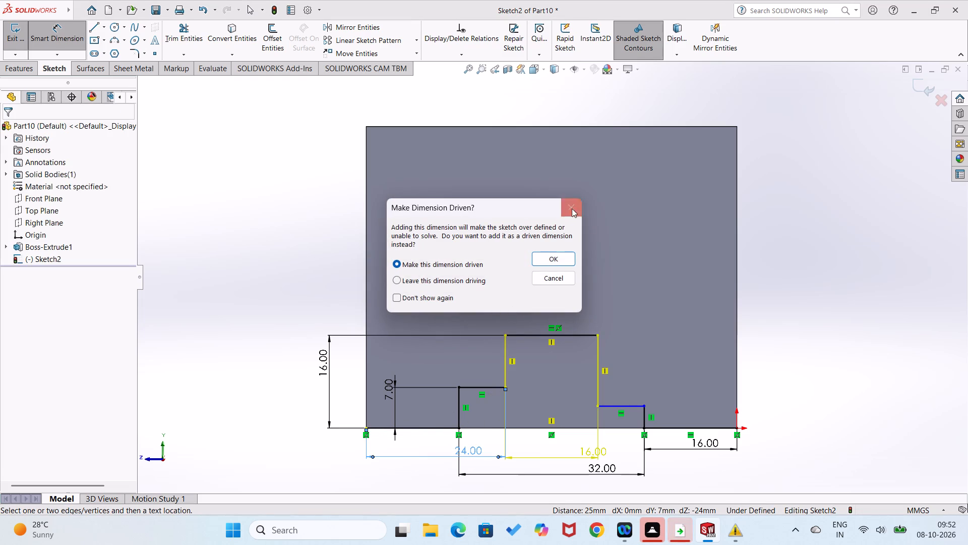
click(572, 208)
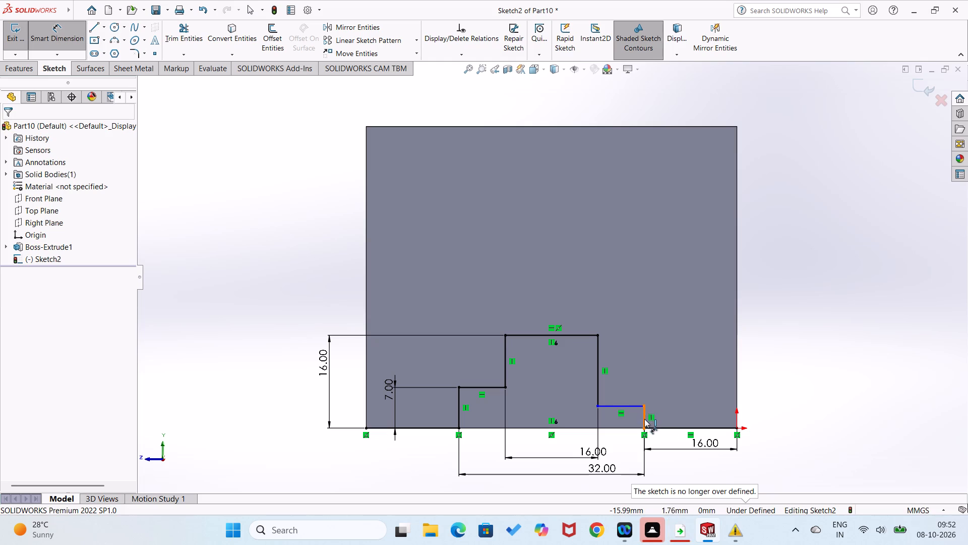
Dimension the stepped outline's lower right vertical line as 7 mm, placed to the right of the face.
click(644, 419)
click(774, 418)
key(7)
key(Return)
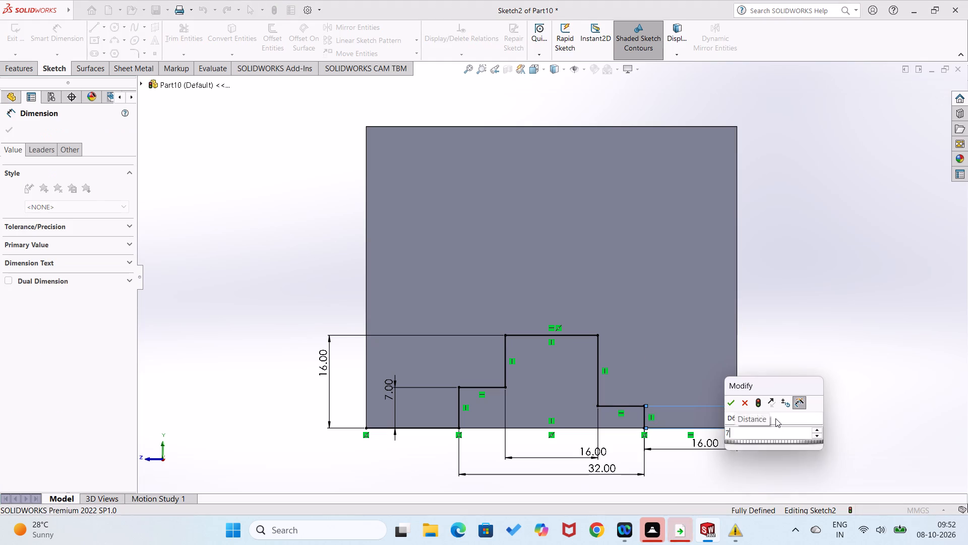
click(845, 417)
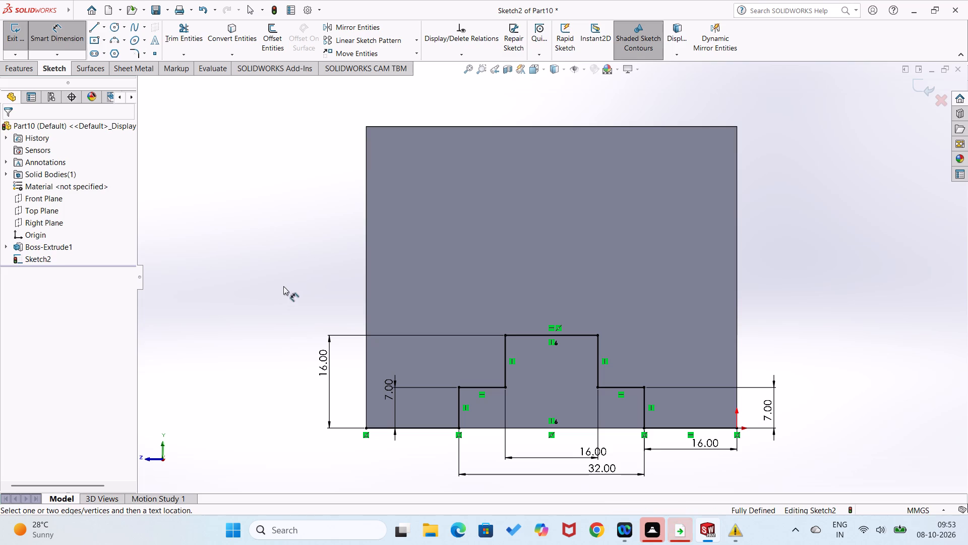
Sketch a line about 36 mm long from the face's left edge, level with the steps, slanting up and right at about 60.5°.
right_drag(299, 268, 214, 306)
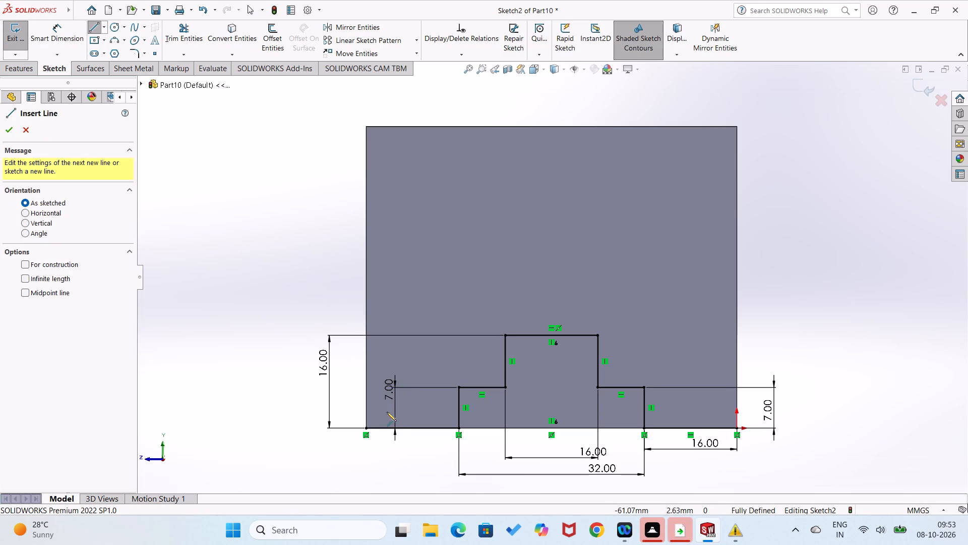
click(366, 385)
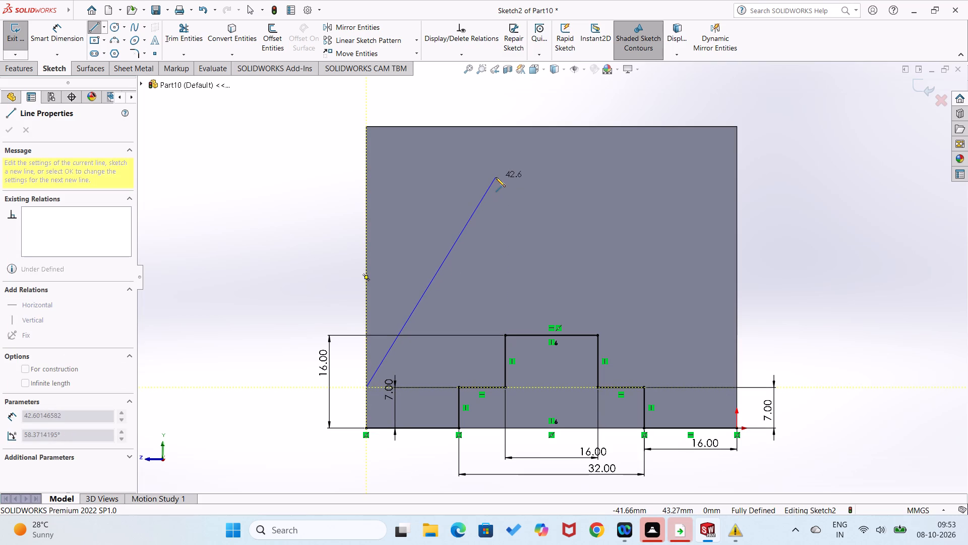
click(469, 205)
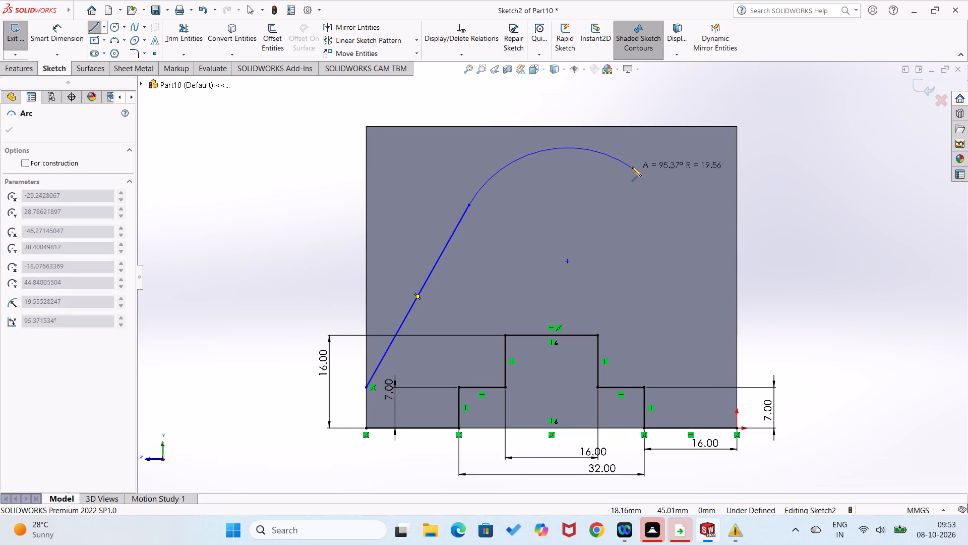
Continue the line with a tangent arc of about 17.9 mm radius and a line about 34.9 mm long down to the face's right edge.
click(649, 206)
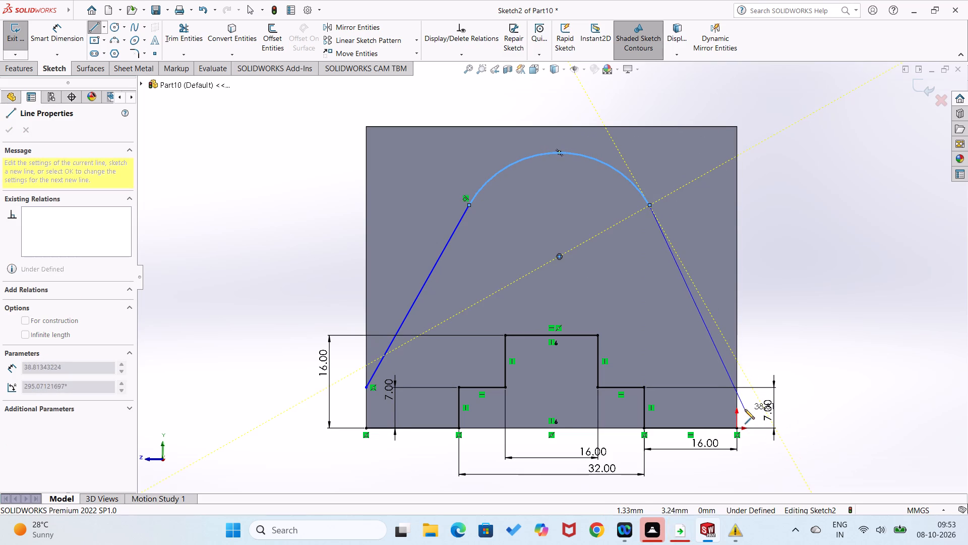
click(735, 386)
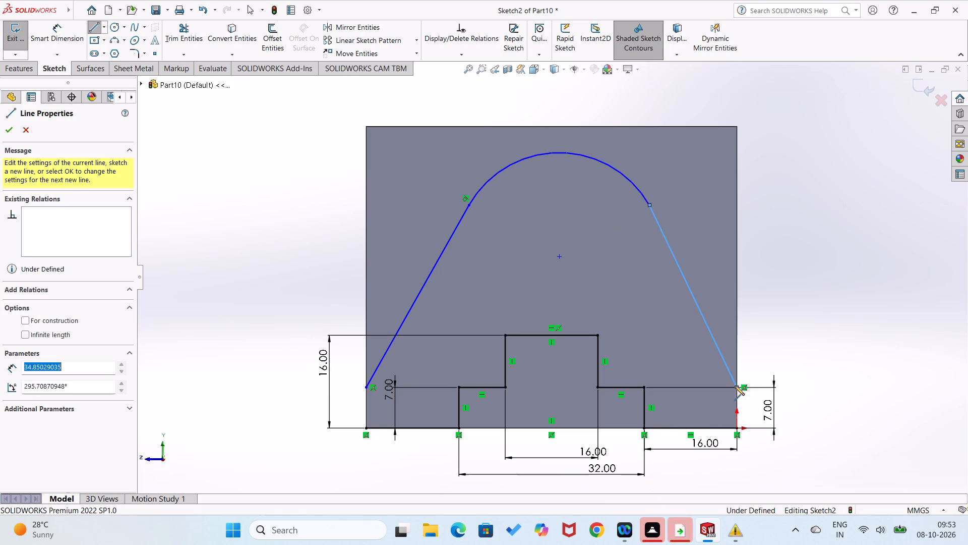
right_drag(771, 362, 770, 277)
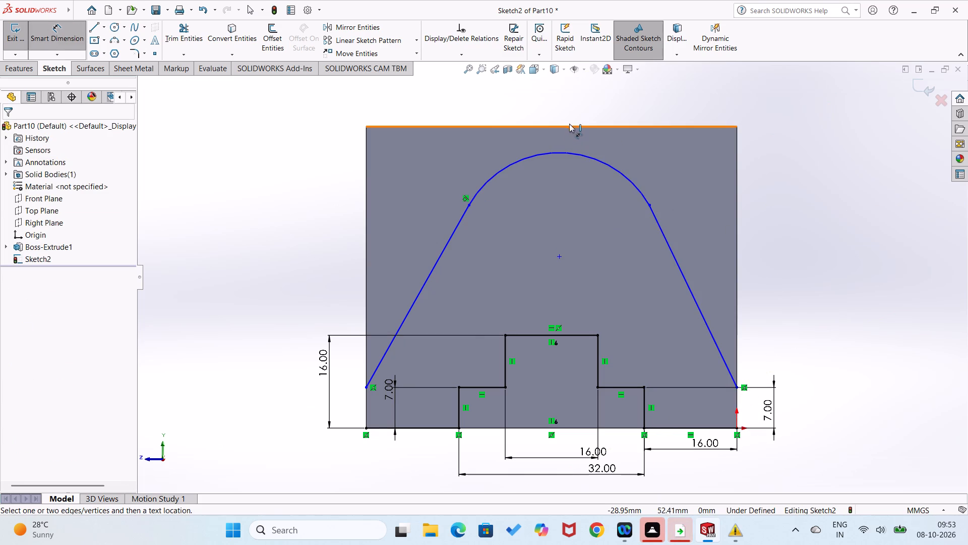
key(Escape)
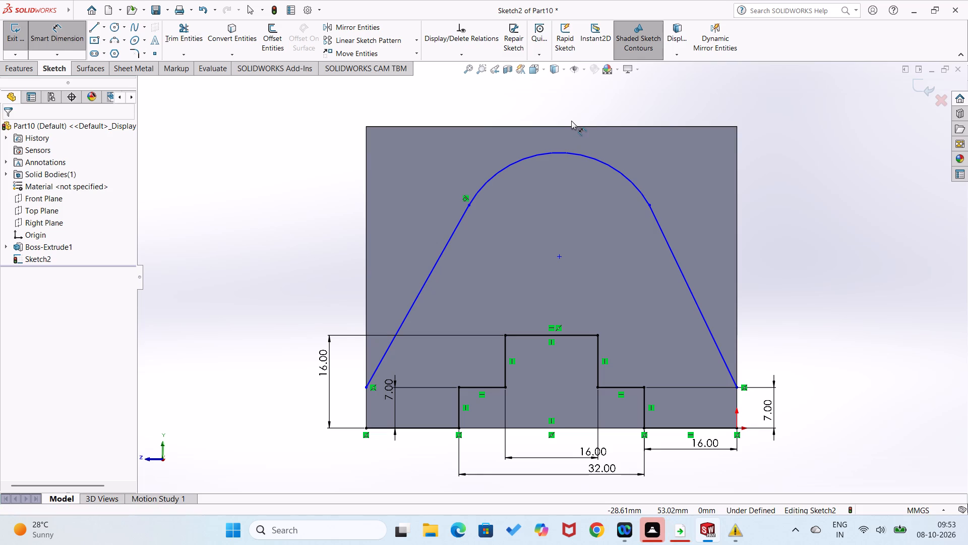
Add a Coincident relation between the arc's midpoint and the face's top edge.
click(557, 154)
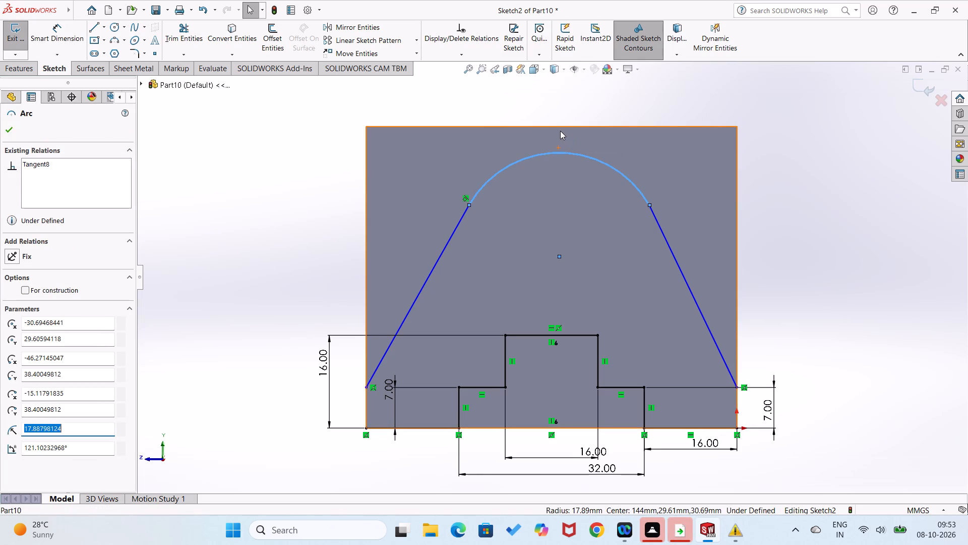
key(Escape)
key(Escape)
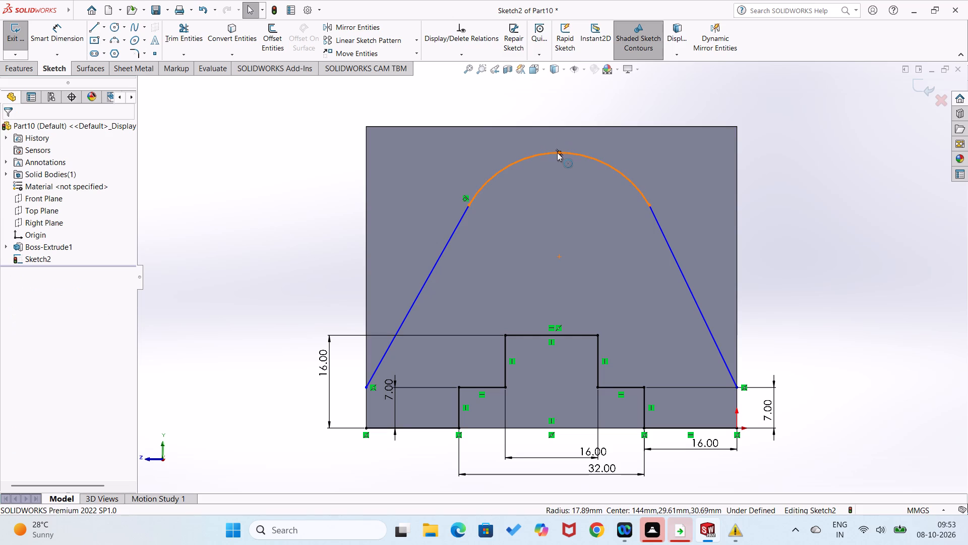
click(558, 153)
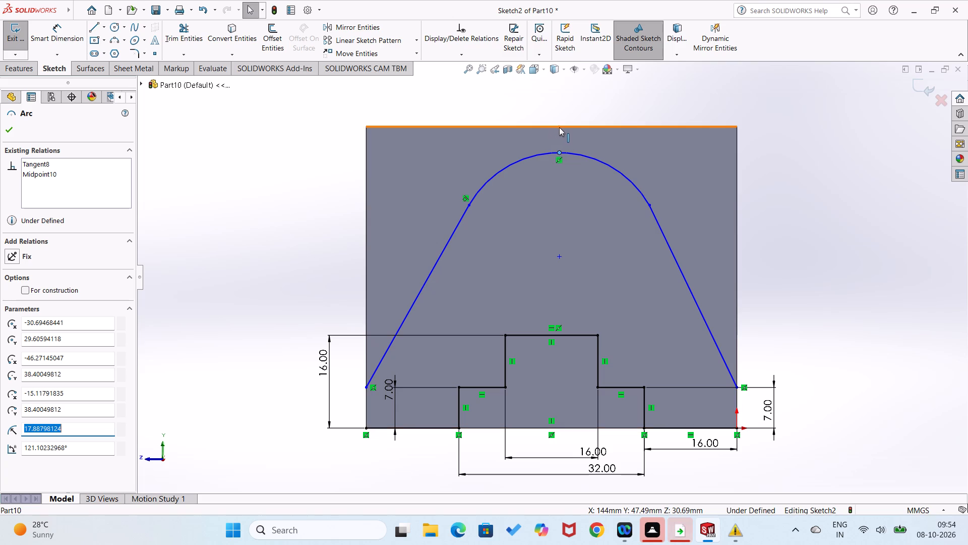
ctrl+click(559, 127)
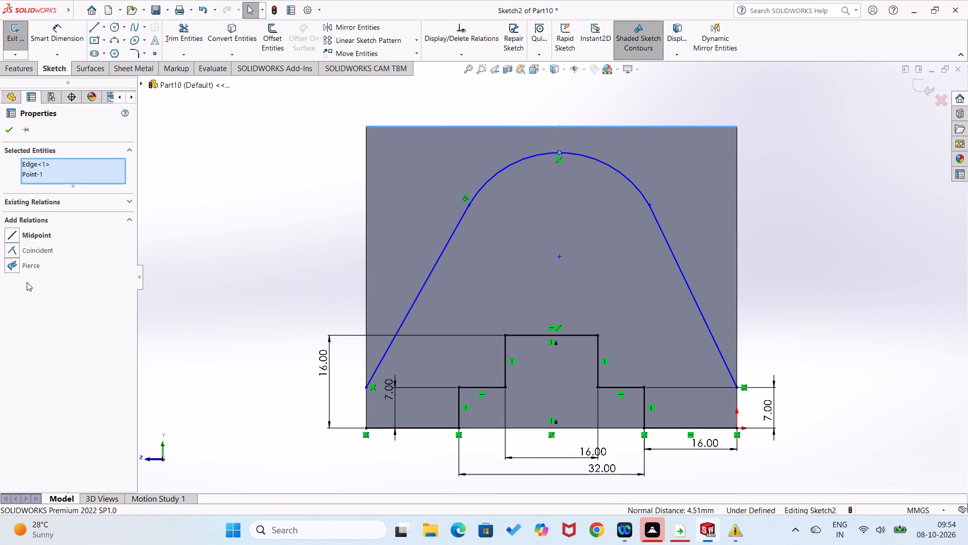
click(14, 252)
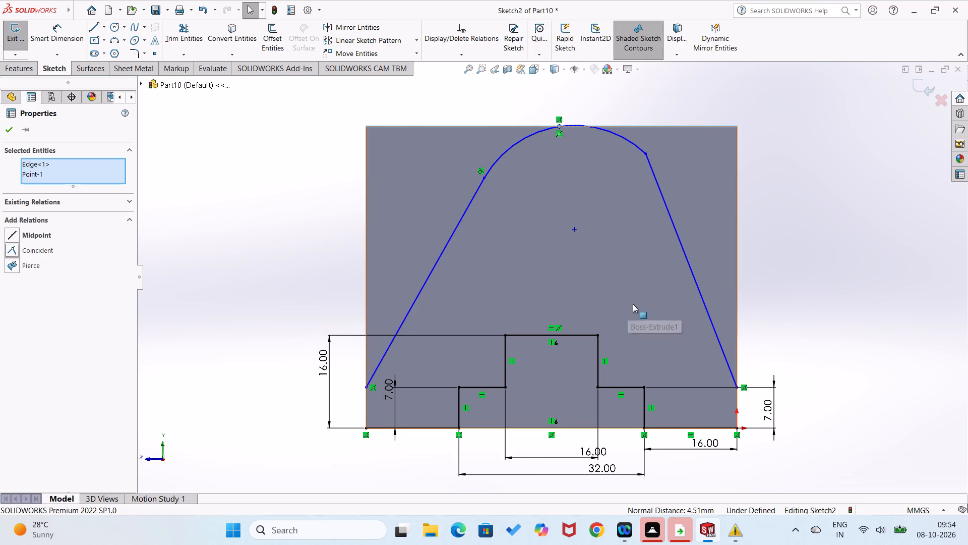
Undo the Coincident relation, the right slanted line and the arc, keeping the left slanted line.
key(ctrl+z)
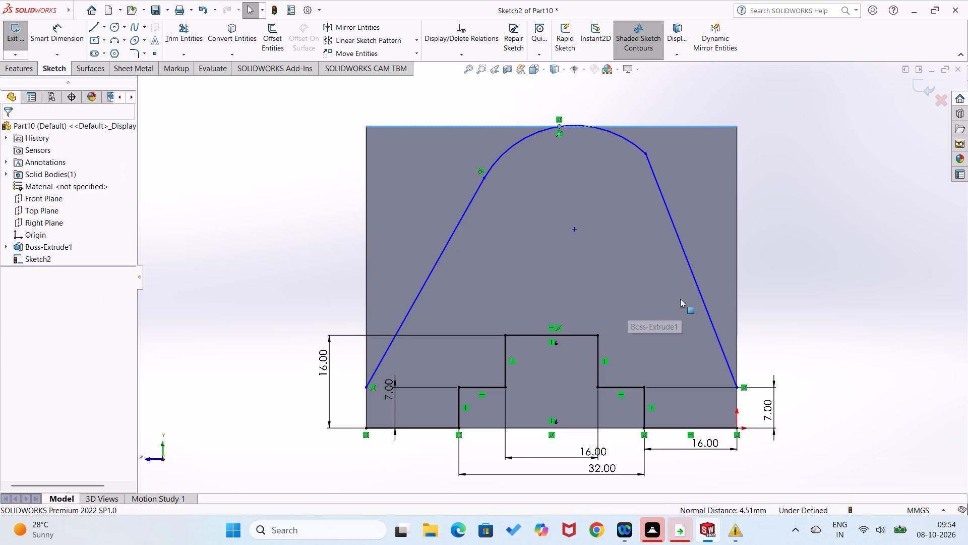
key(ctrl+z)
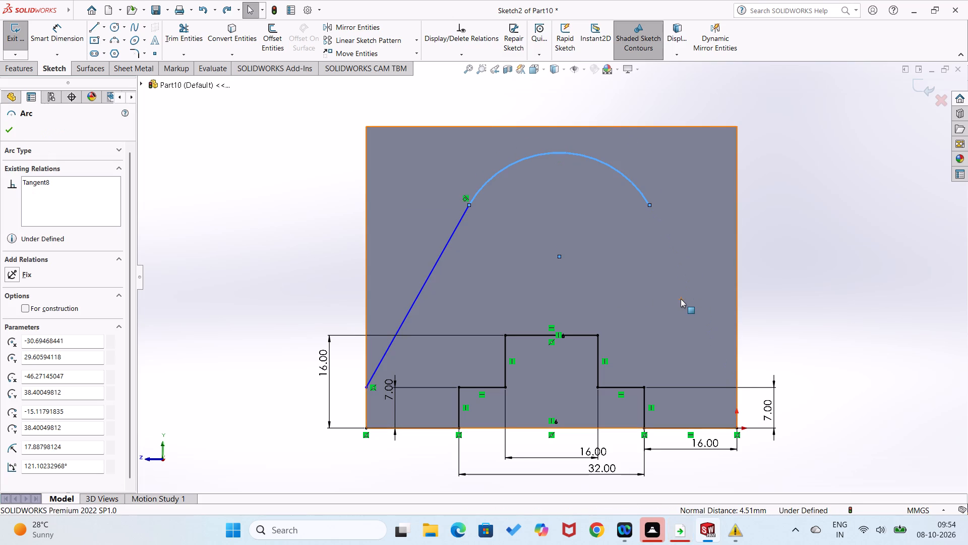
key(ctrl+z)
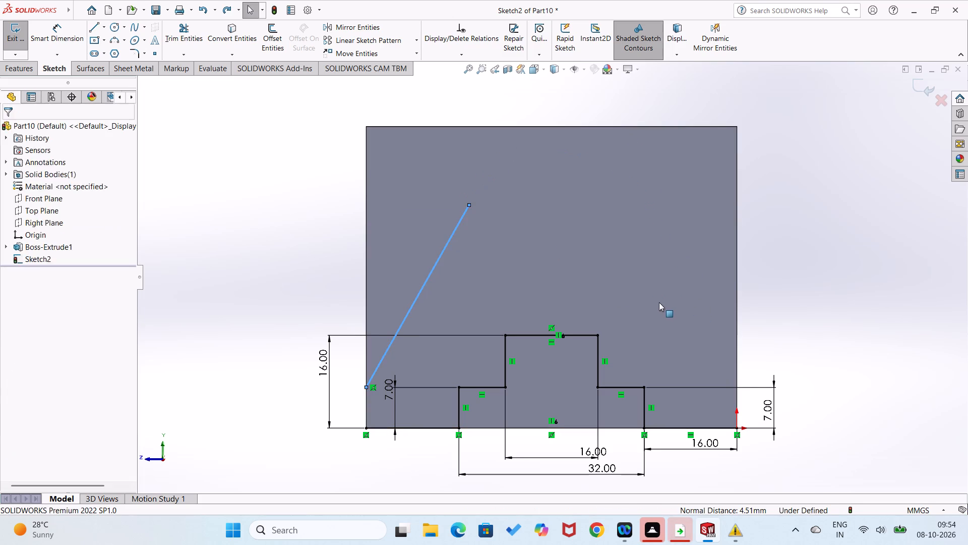
Undo the remaining slanted line on the face.
key(ctrl+z)
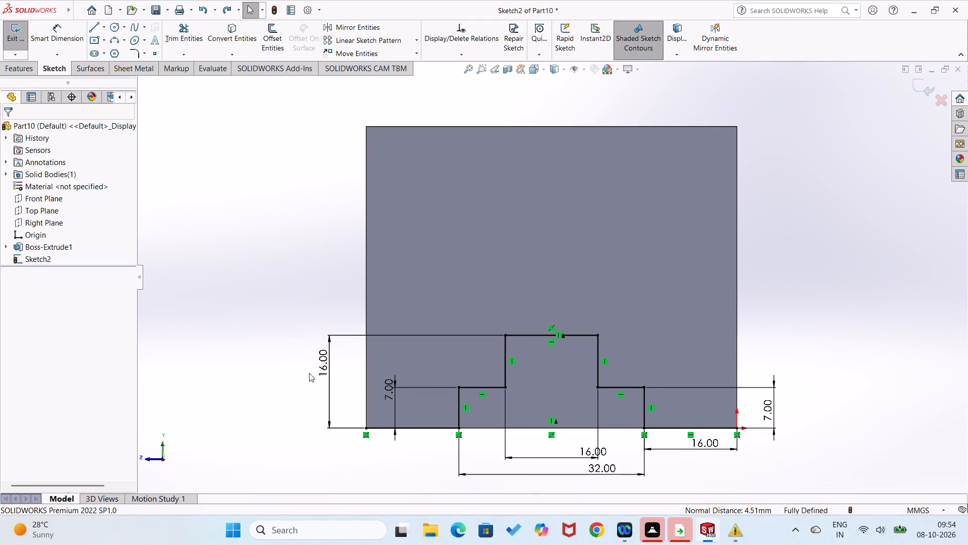
Sketch a 24 mm horizontal line from the stepped outline's top-left corner to the face's left edge.
right_drag(289, 284, 233, 282)
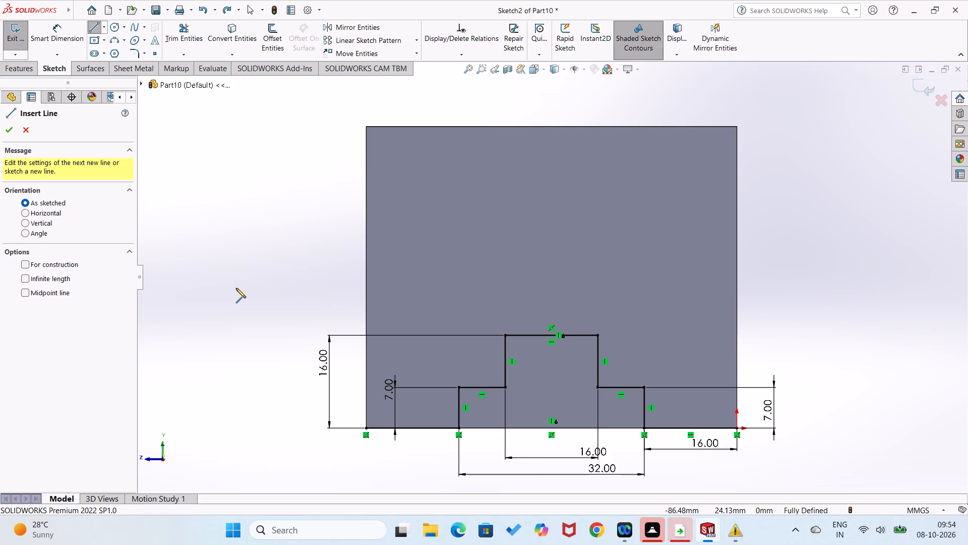
click(506, 333)
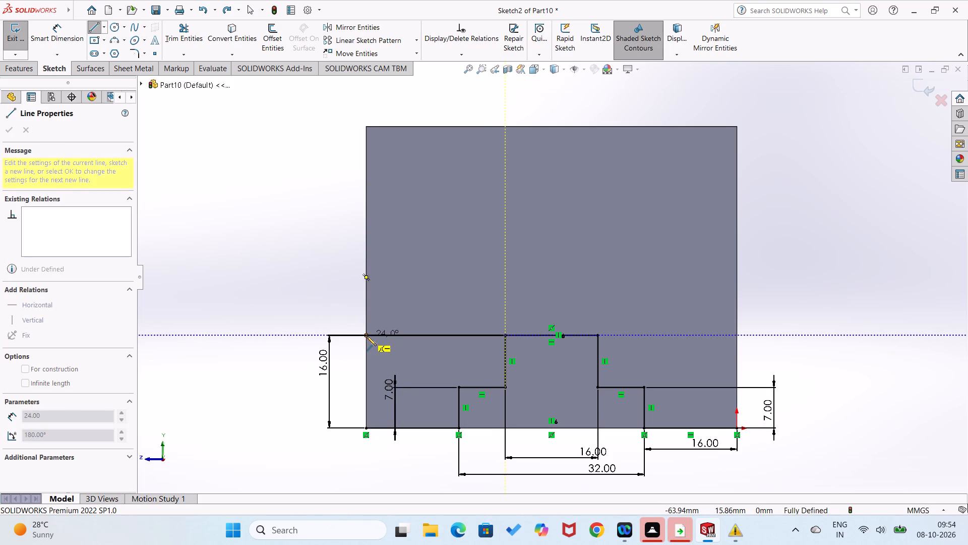
click(367, 336)
right_click(367, 336)
click(391, 322)
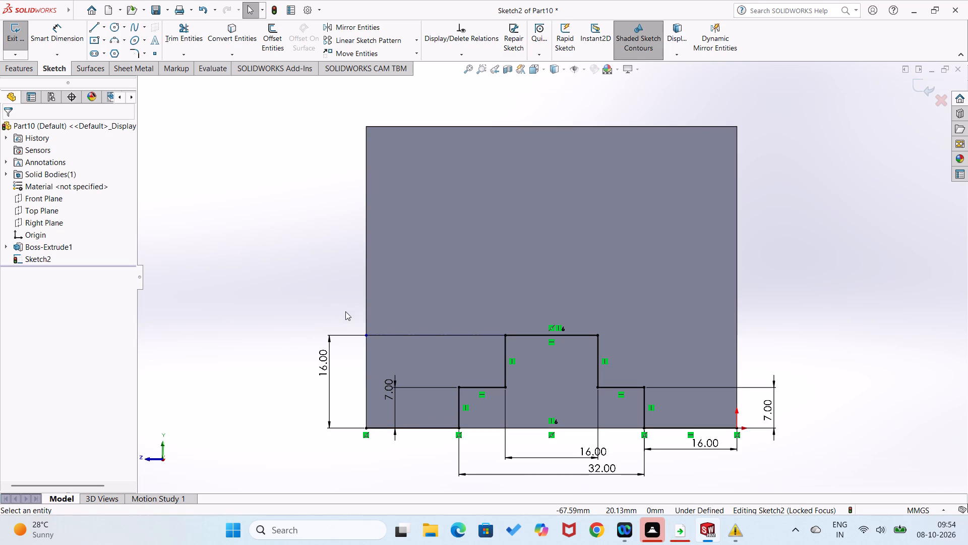
key(ctrl+z)
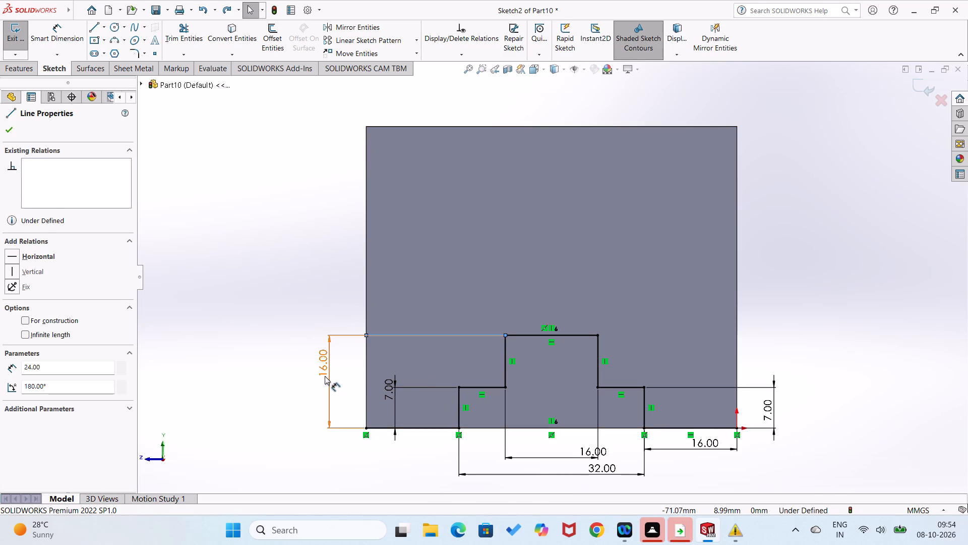
Move the outline's 16 mm height dimension to the right side of the face.
drag(325, 376, 769, 389)
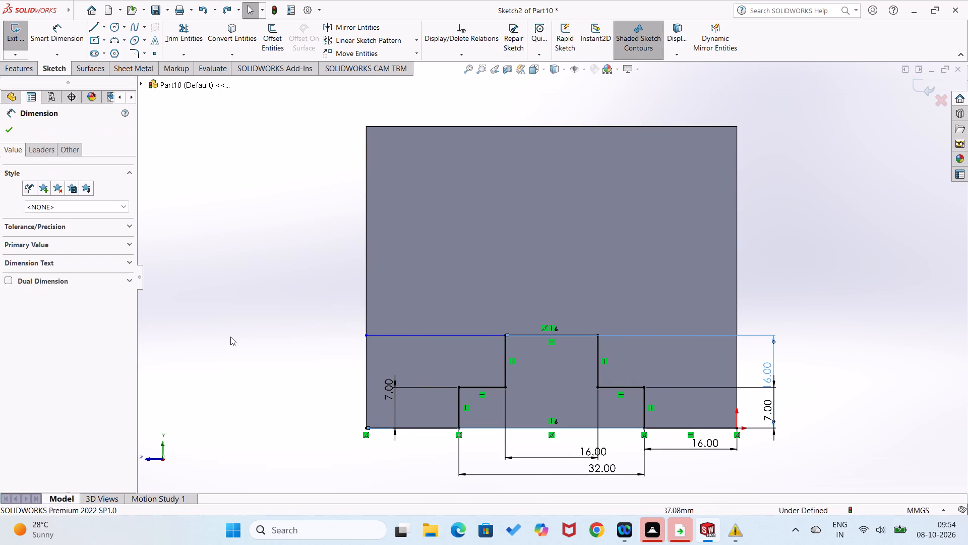
Convert the 24 mm horizontal line to construction geometry.
right_click(230, 337)
click(257, 246)
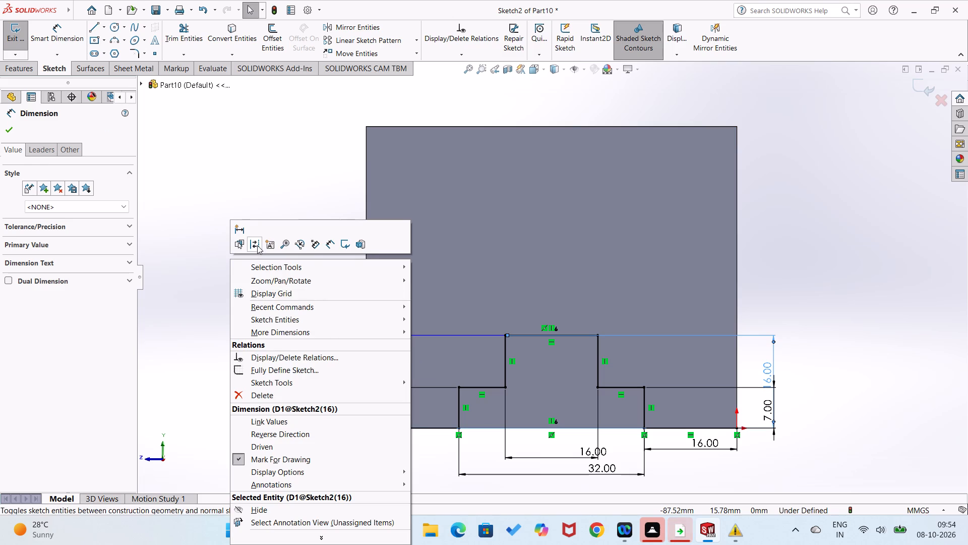
click(393, 336)
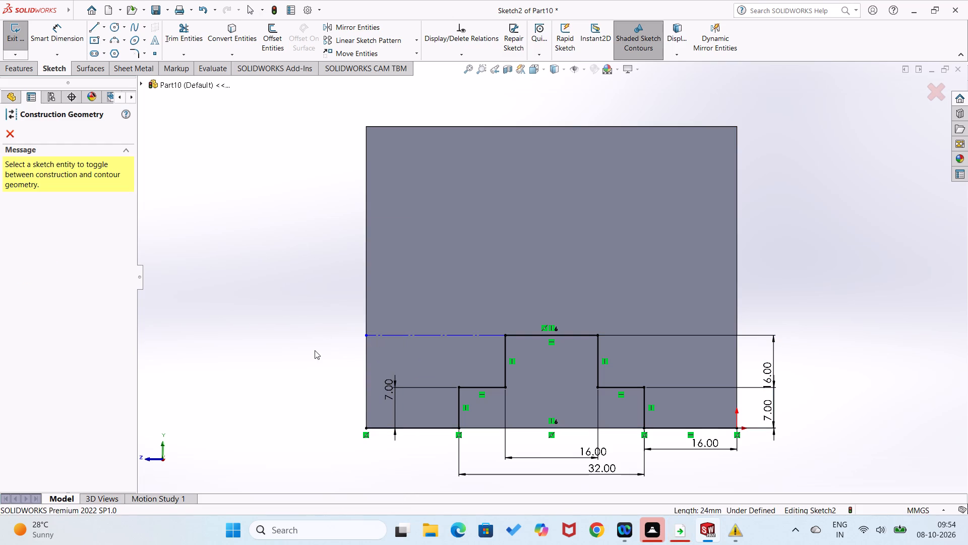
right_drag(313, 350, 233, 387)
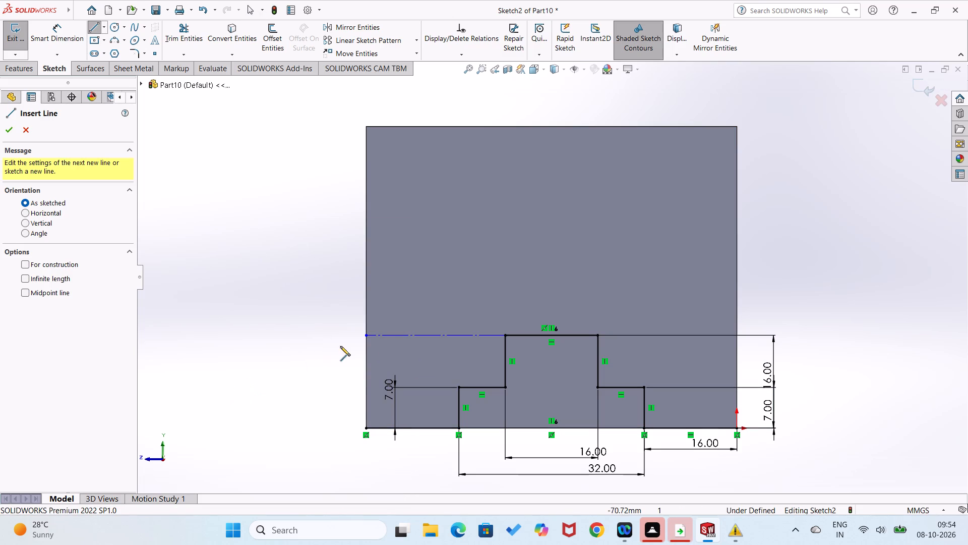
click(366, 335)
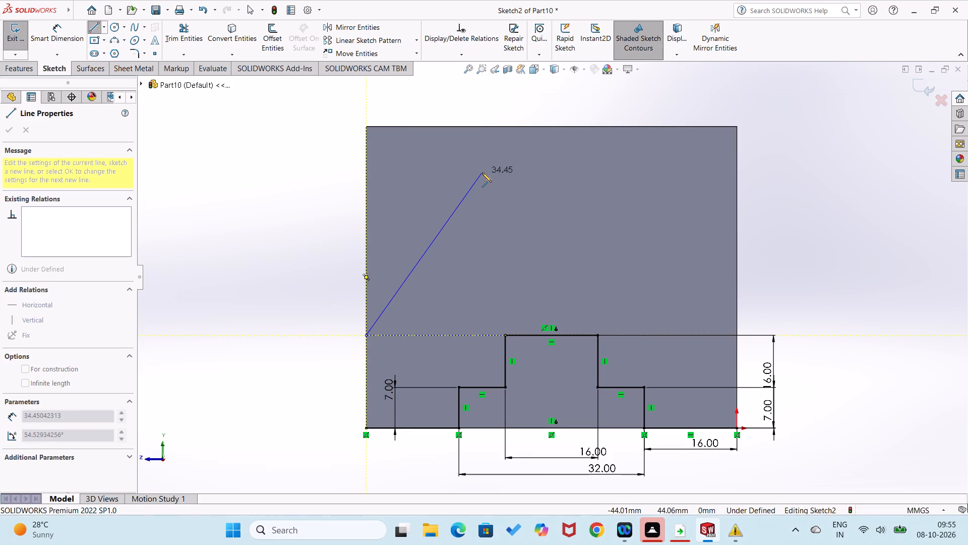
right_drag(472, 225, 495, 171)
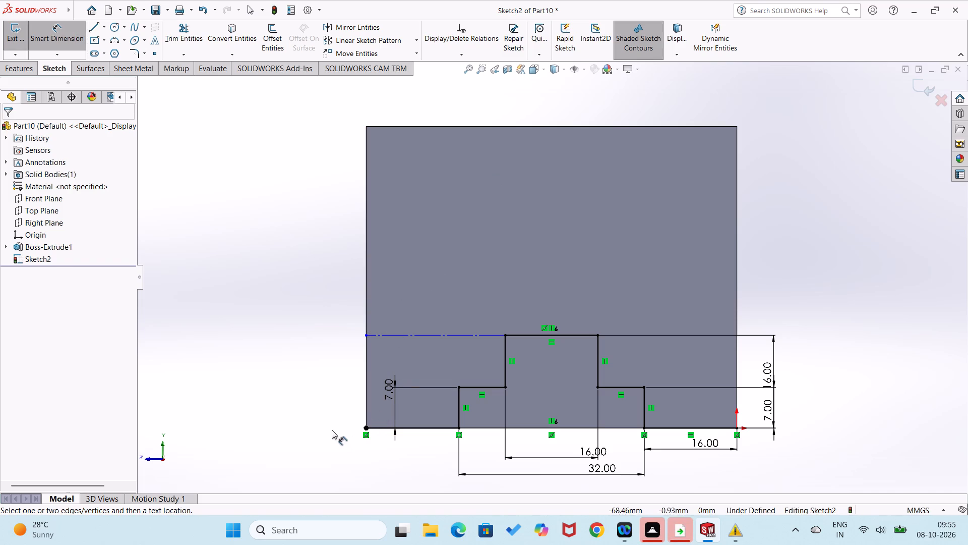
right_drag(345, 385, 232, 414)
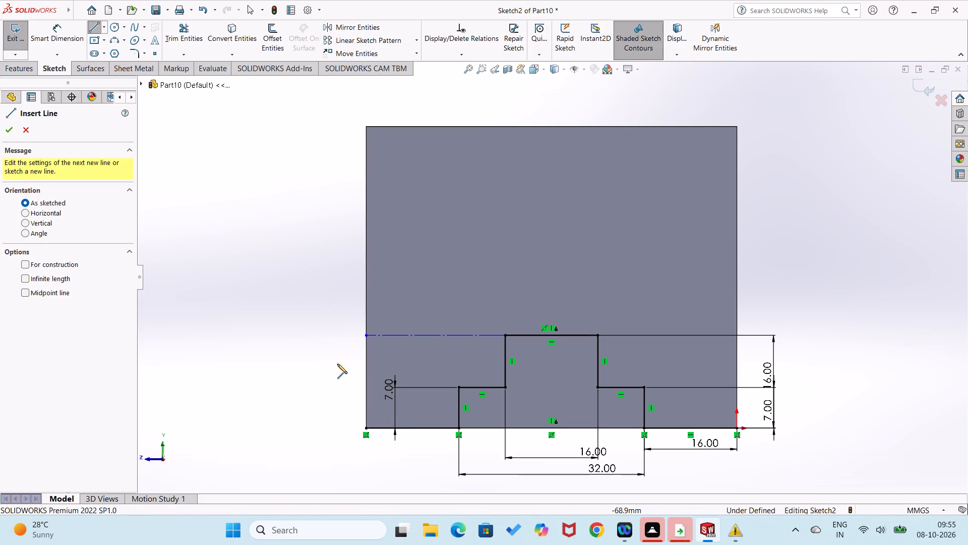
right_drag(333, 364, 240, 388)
Sketch a vertical line up the face's left edge from the construction line's end to about 40 mm above the bottom edge.
right_drag(354, 334, 267, 354)
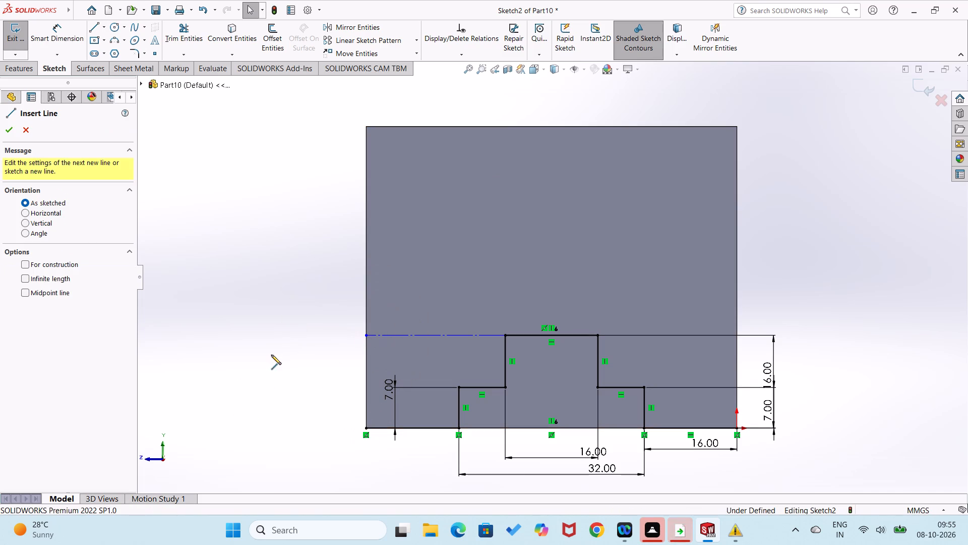
click(366, 336)
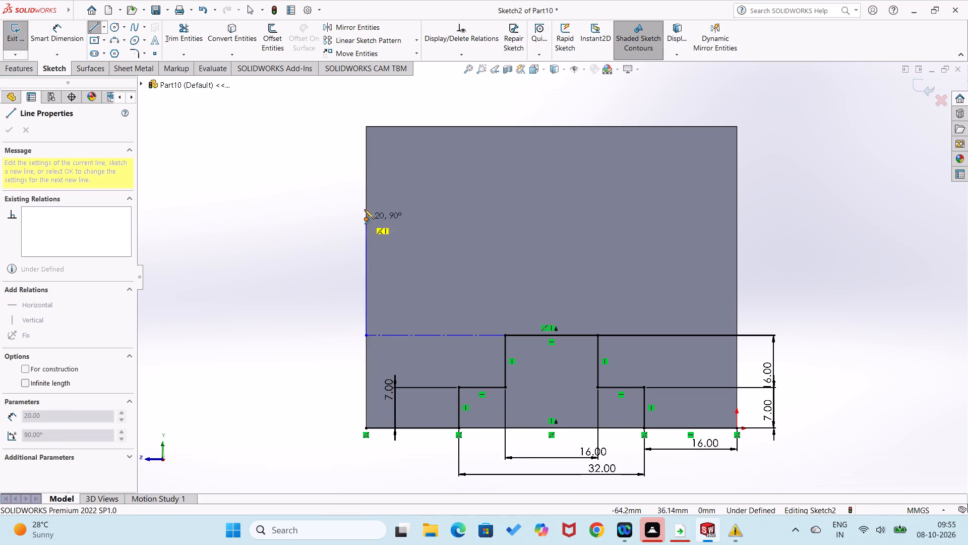
click(368, 195)
Dimension the height from the face's bottom-left corner to the vertical line's top end as 336 mm, and undo that value.
right_drag(298, 299, 321, 203)
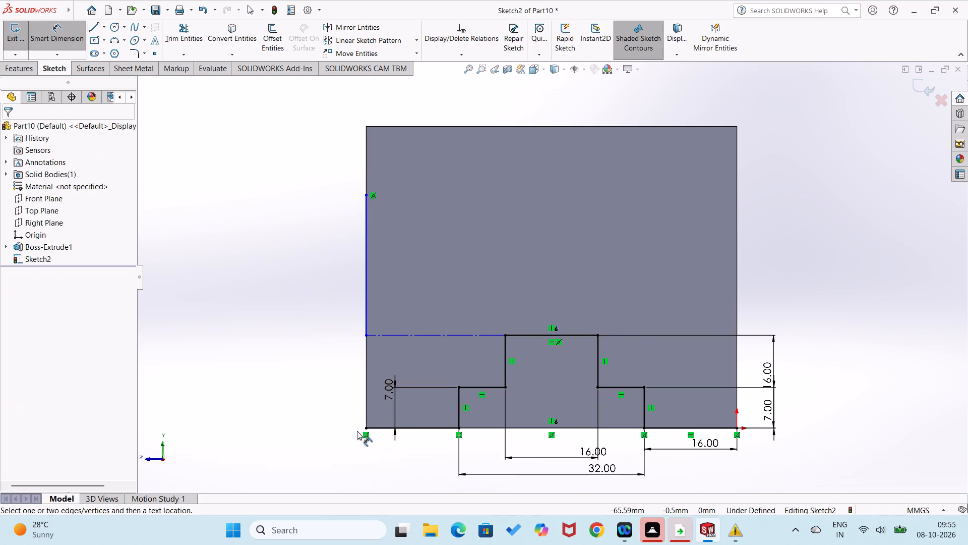
click(369, 428)
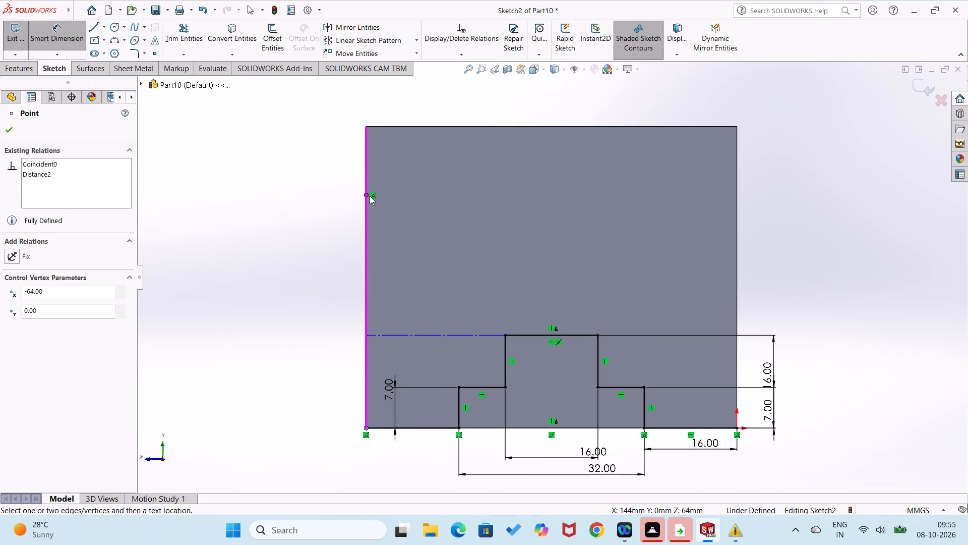
click(367, 194)
click(321, 248)
text(336)
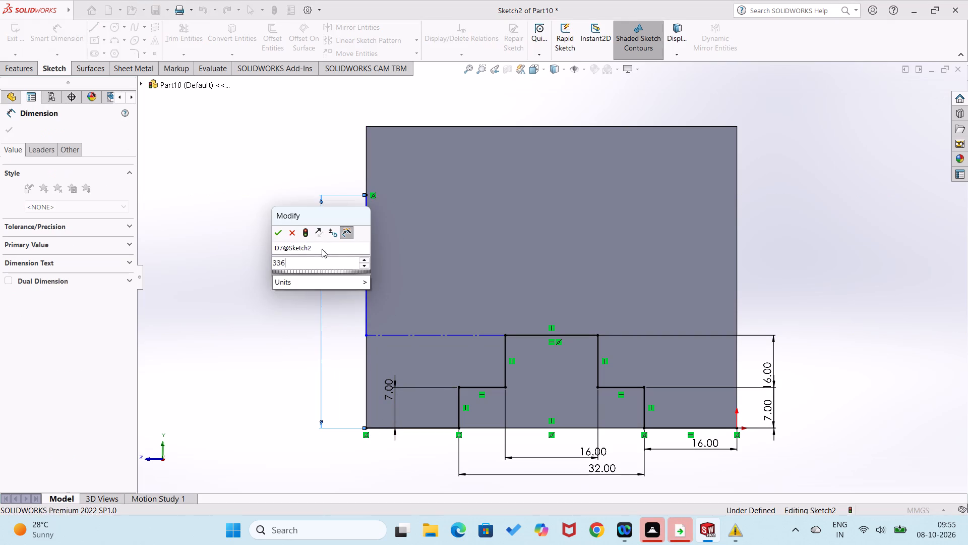
key(Return)
scroll(322, 249, up, 3)
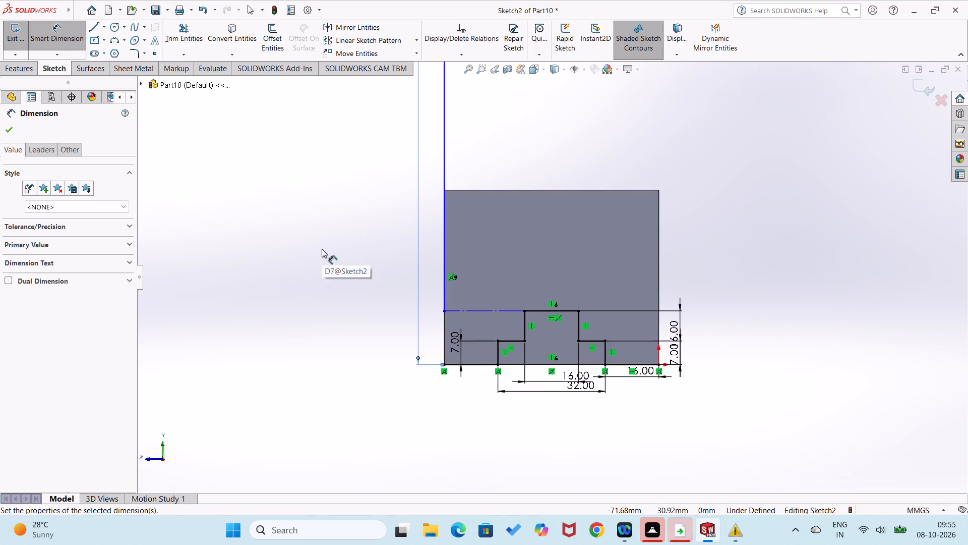
scroll(322, 249, up, 3)
key(ctrl+z)
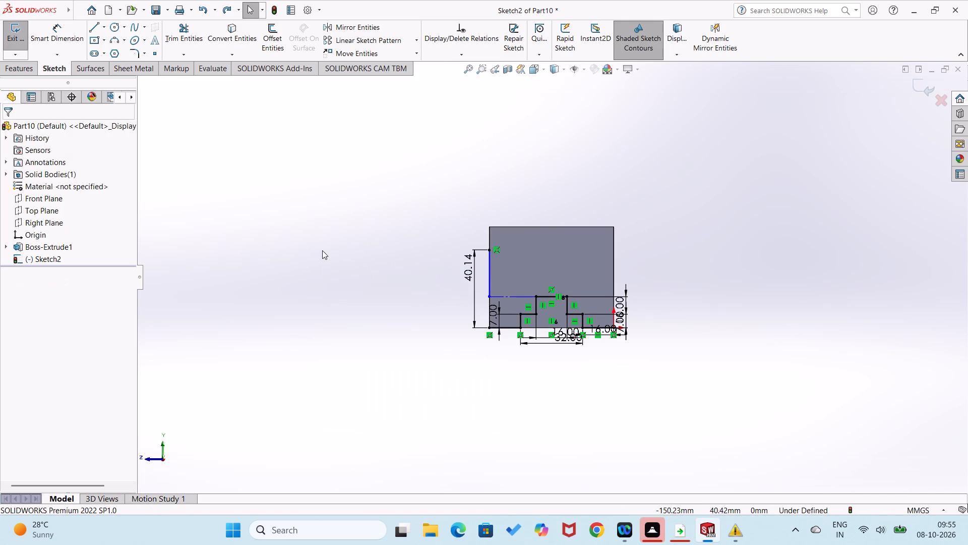
Set the height dimension of the vertical line's top end to 36 mm.
scroll(323, 257, down, 4)
scroll(663, 323, up, 3)
scroll(698, 298, down, 3)
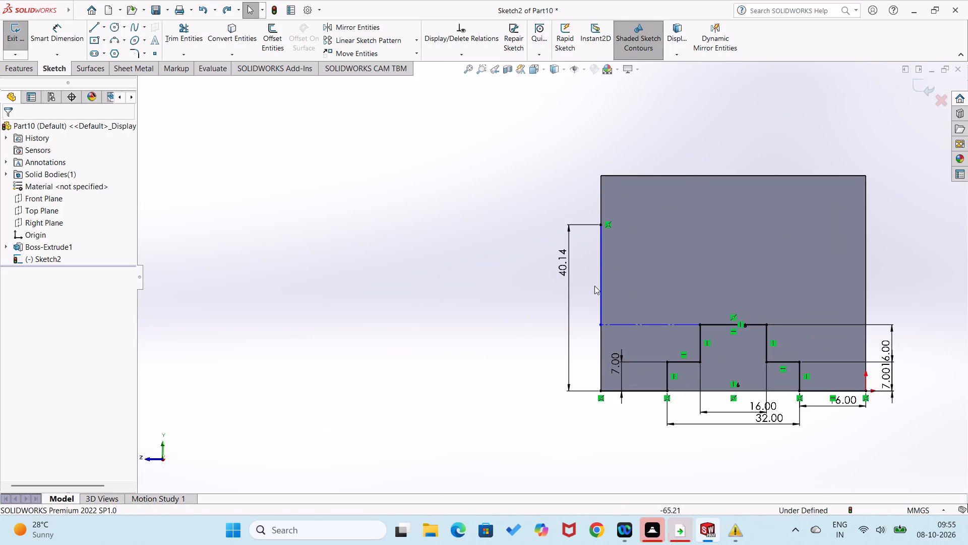
double_click(561, 267)
text(36)
key(Return)
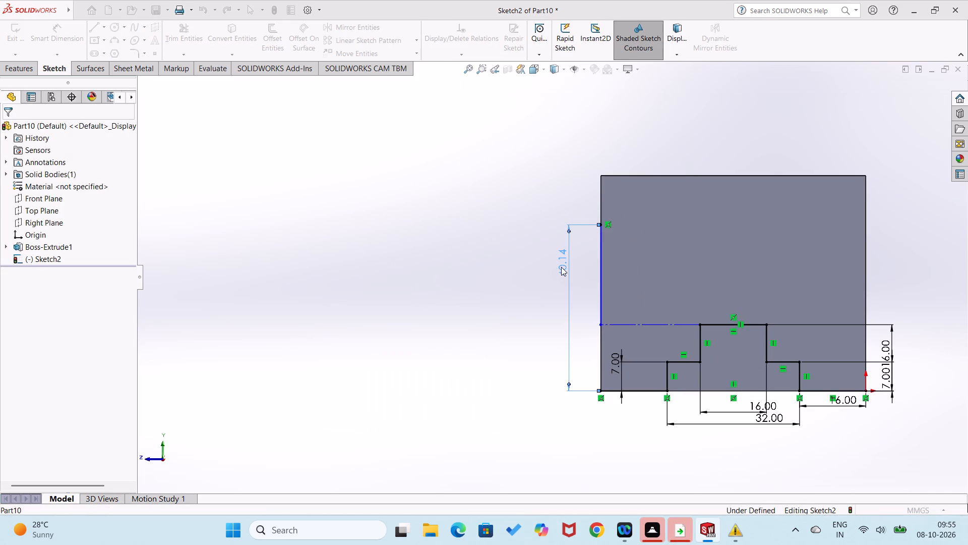
click(518, 317)
Sketch a 64 mm horizontal construction line from the vertical line's top end to the face's right edge.
right_drag(504, 290, 351, 305)
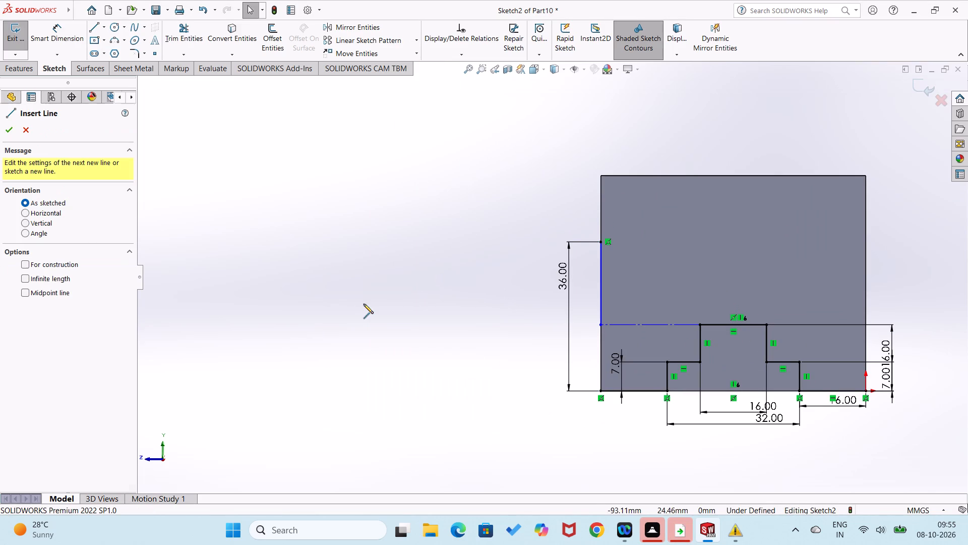
click(601, 243)
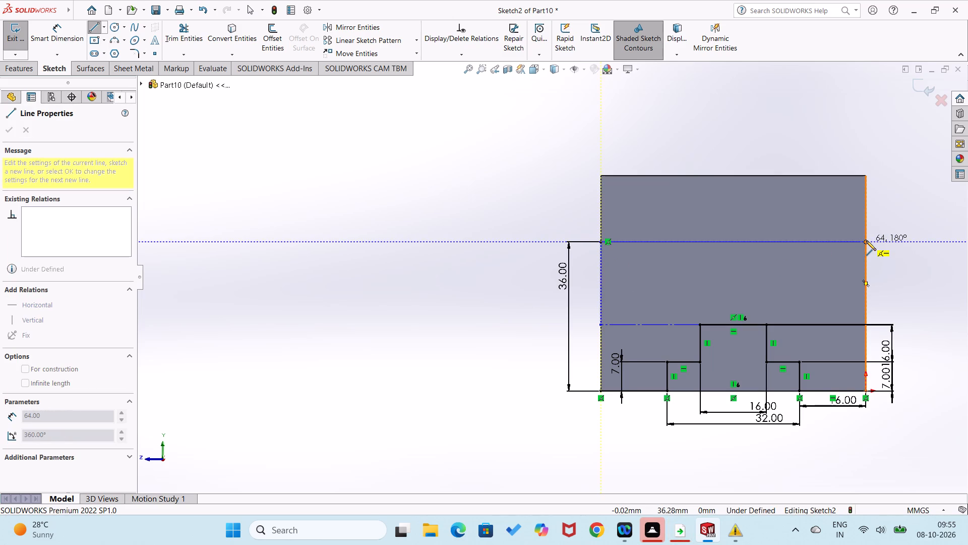
click(866, 241)
right_click(866, 241)
click(867, 225)
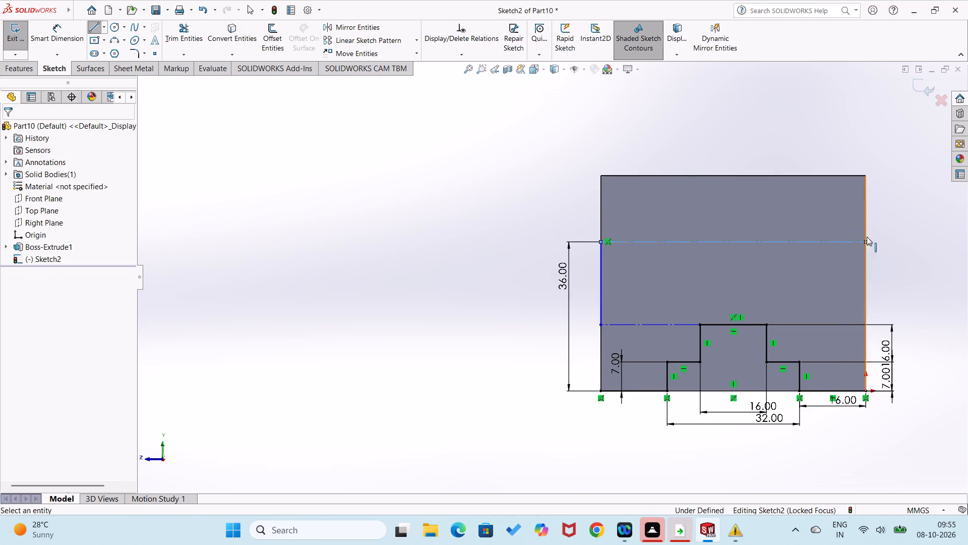
Sketch a circle of about 15.7 mm radius centred on the midpoint of the 64 mm construction line.
scroll(868, 237, up, 1)
scroll(868, 237, down, 3)
right_drag(785, 275, 874, 276)
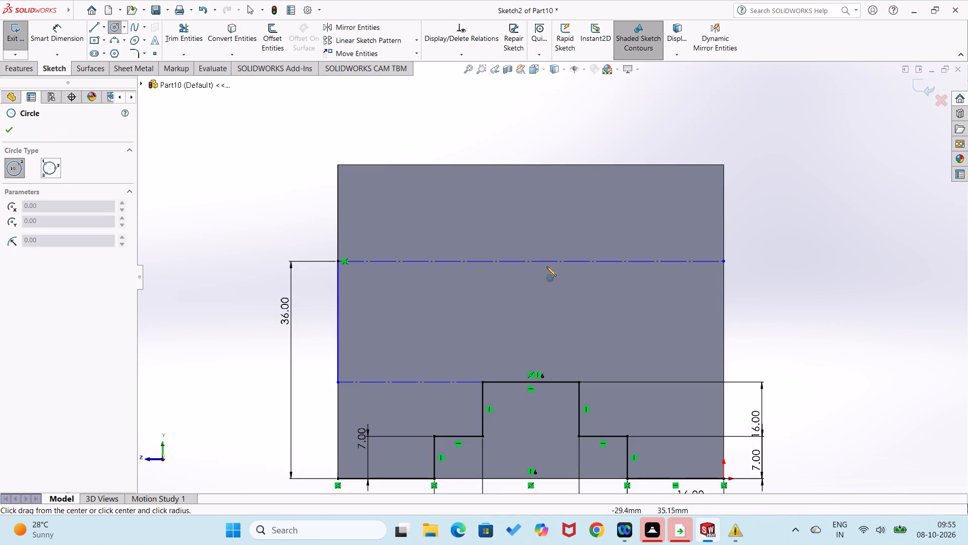
click(529, 260)
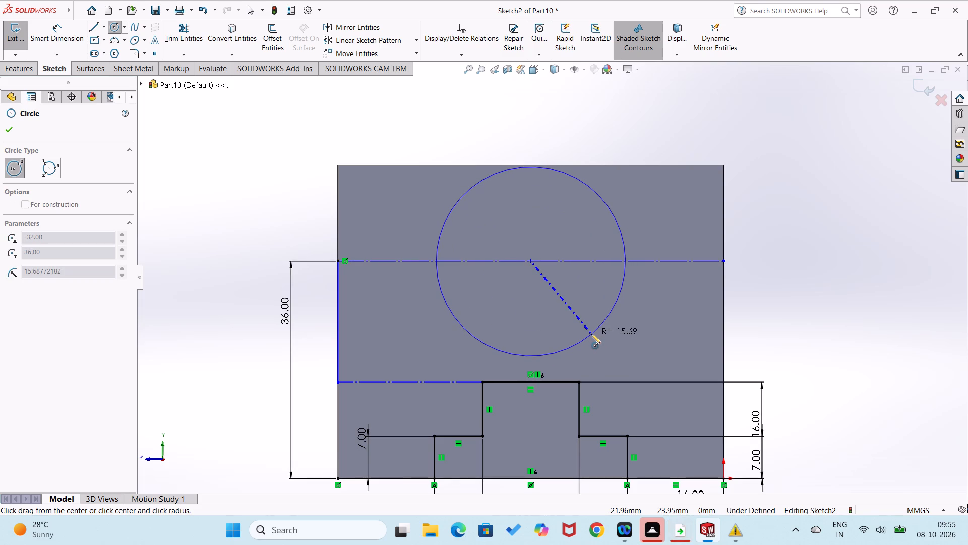
click(591, 334)
Dimension the circle's diameter as 32 mm.
right_drag(675, 336, 702, 255)
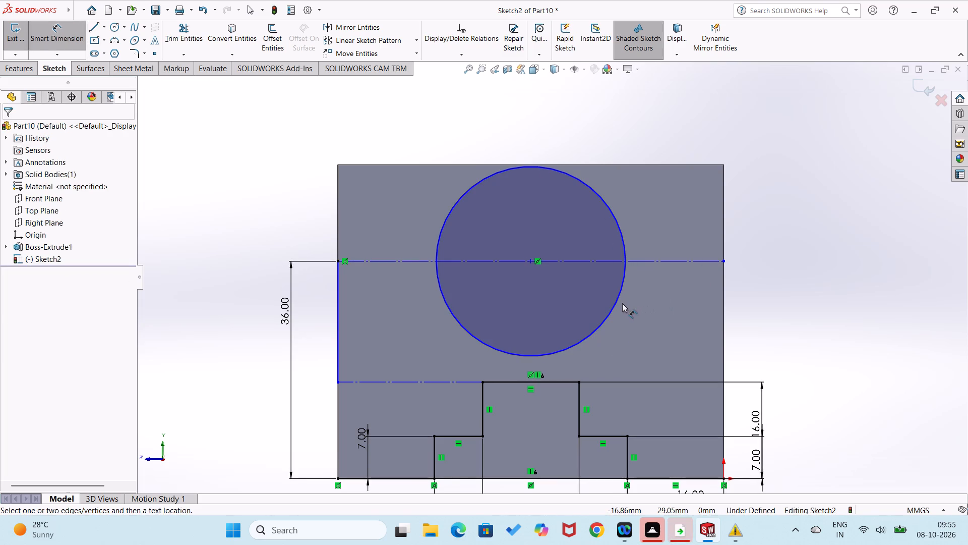
click(618, 303)
click(665, 303)
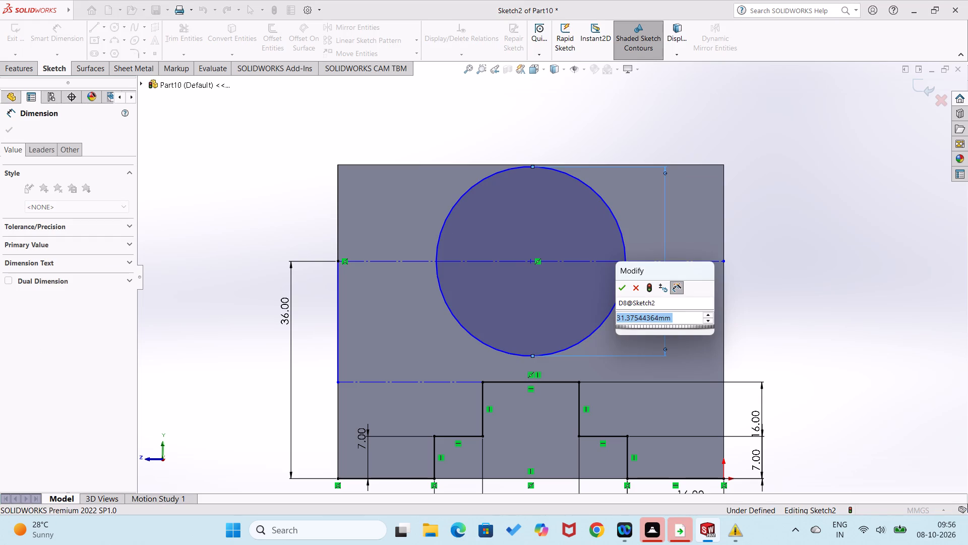
text(32)
key(Return)
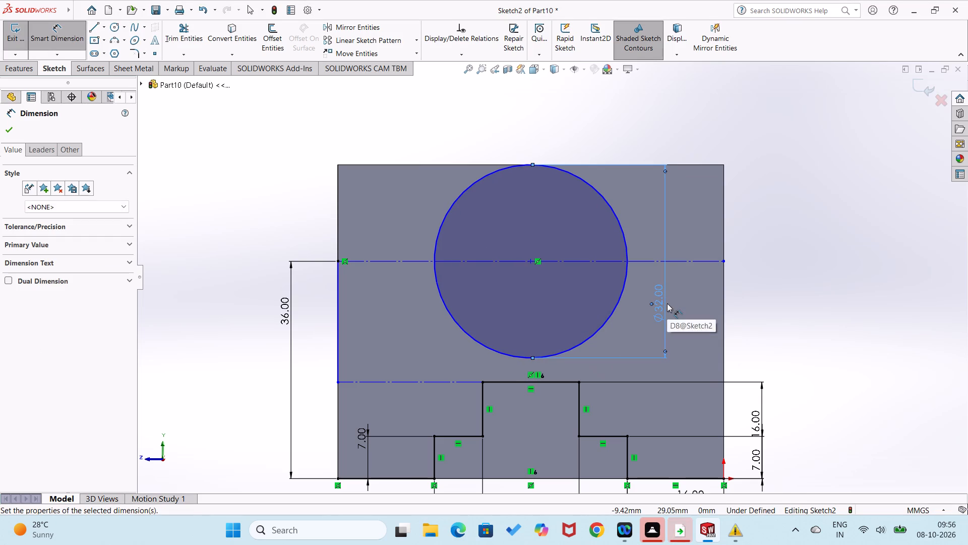
click(755, 314)
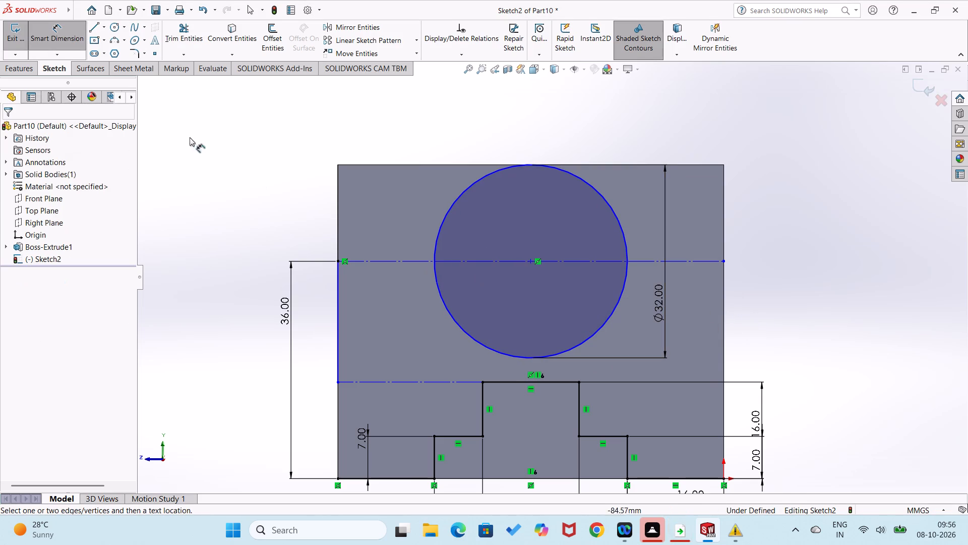
Trim away the lower half of the circle below the 64 mm construction line.
click(173, 38)
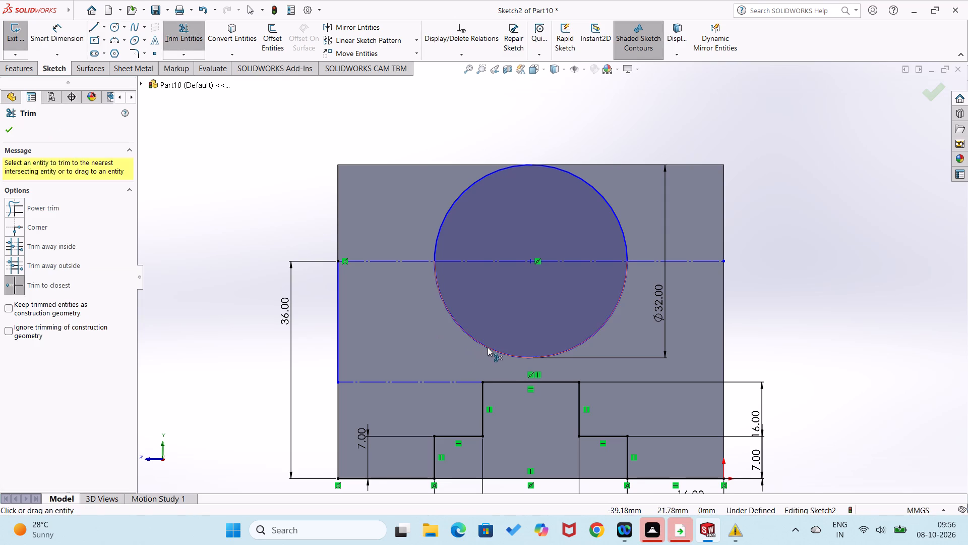
click(488, 347)
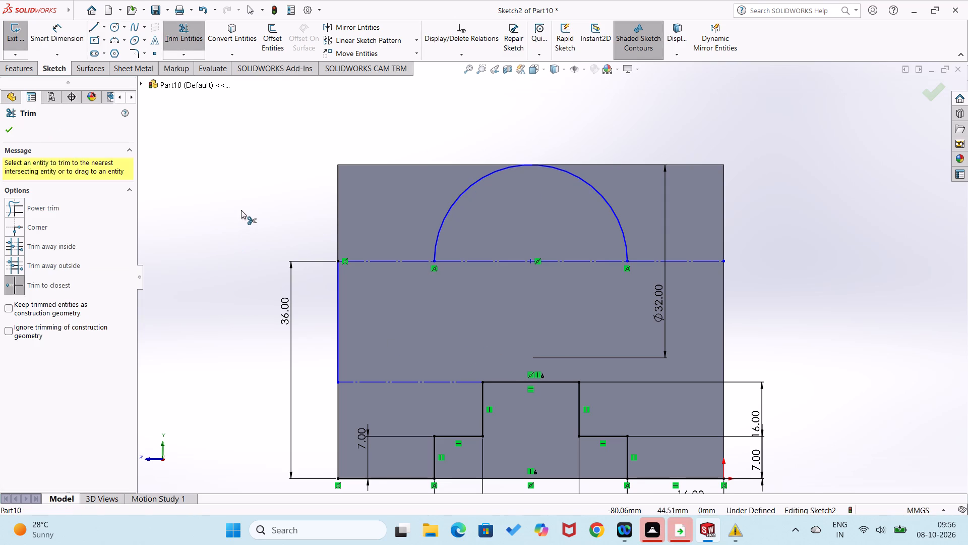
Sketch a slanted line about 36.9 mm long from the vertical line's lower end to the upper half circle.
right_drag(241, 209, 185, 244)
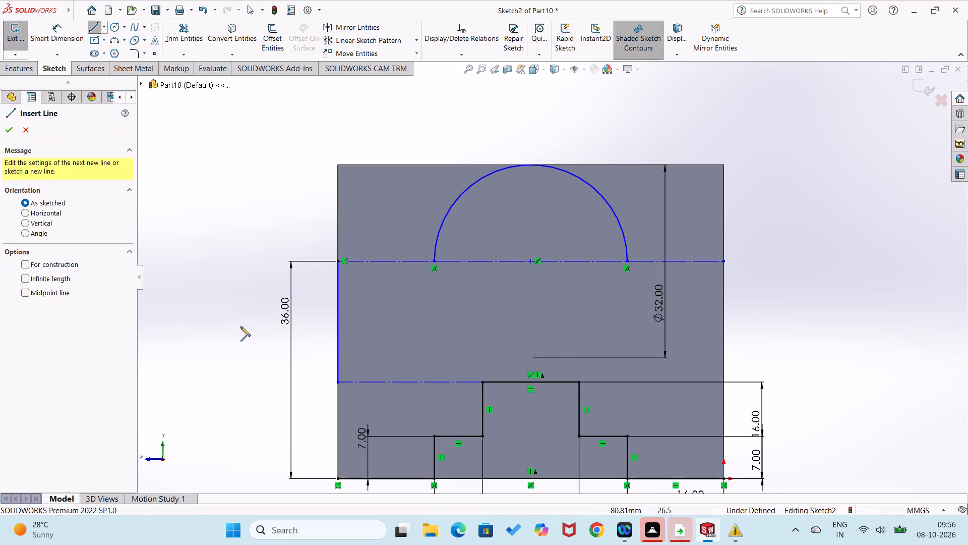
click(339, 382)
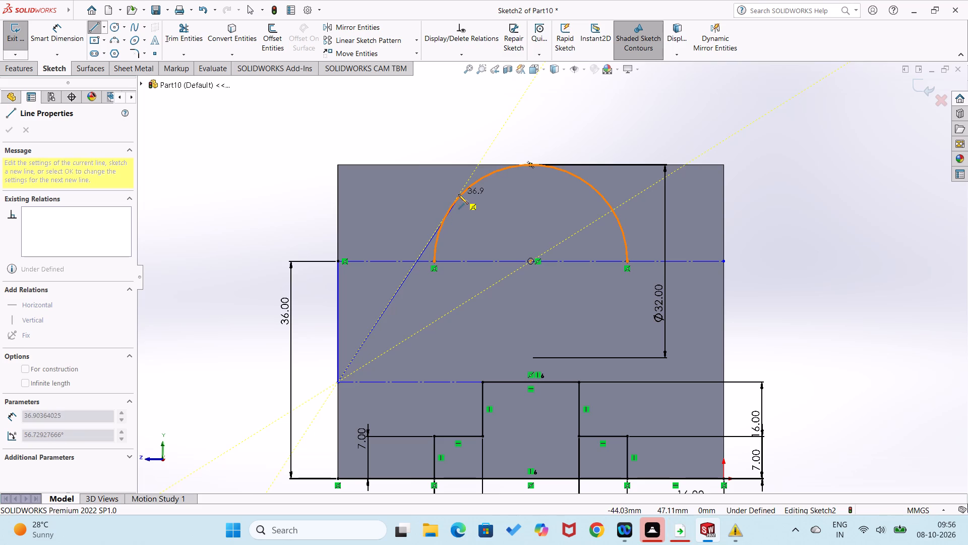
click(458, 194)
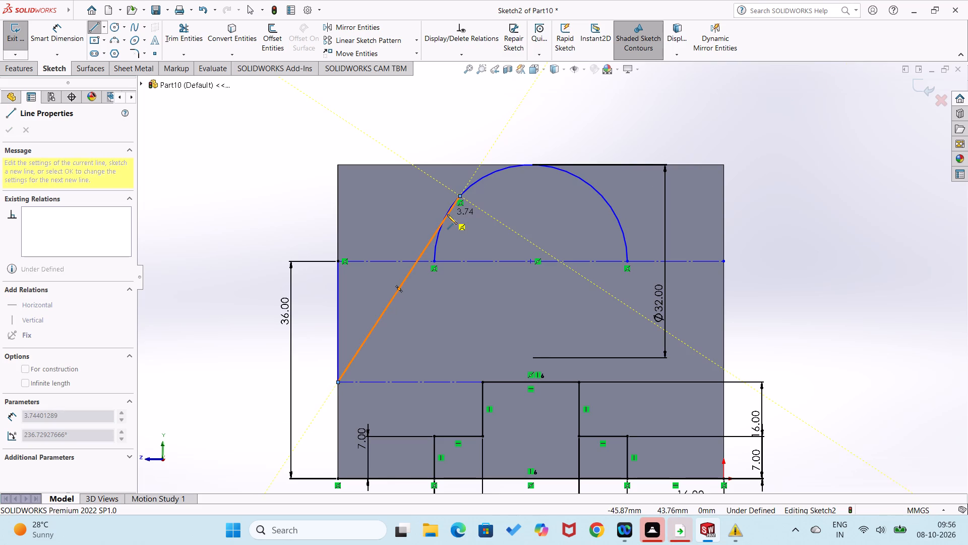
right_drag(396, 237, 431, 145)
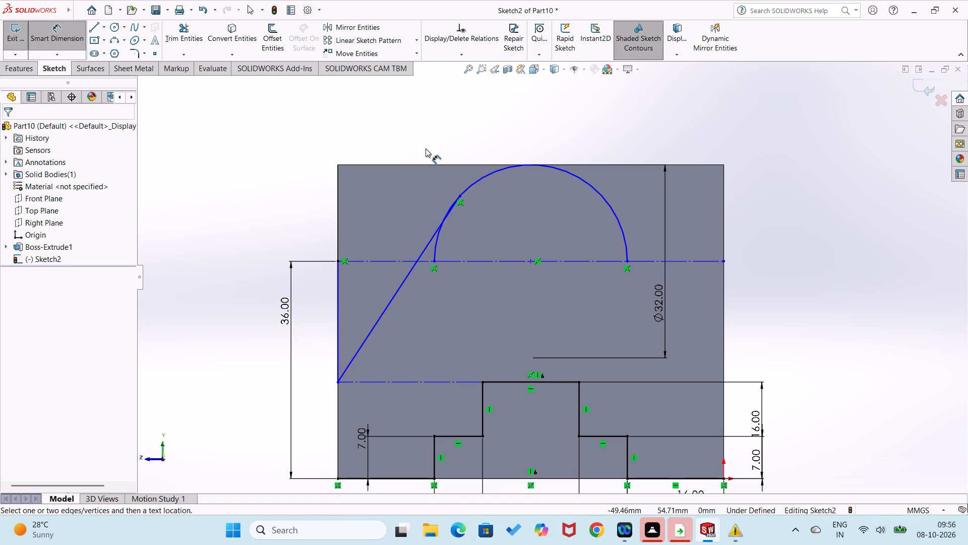
Undo the slanted line, half circle, 64 mm construction line and vertical line, back to the solid 24 mm horizontal line beside the stepped outline.
key(ctrl+z)
key(ctrl+z)
key(ctrl+z)
key(ctrl+z)
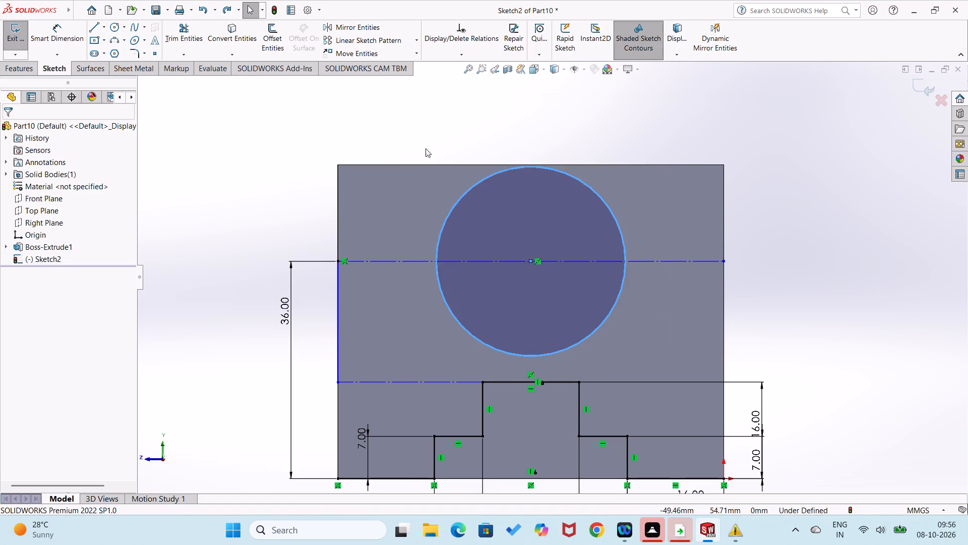
key(ctrl+z)
key(ctrl+z)
key(ctrl+z)
key(ctrl+z)
key(ctrl+z)
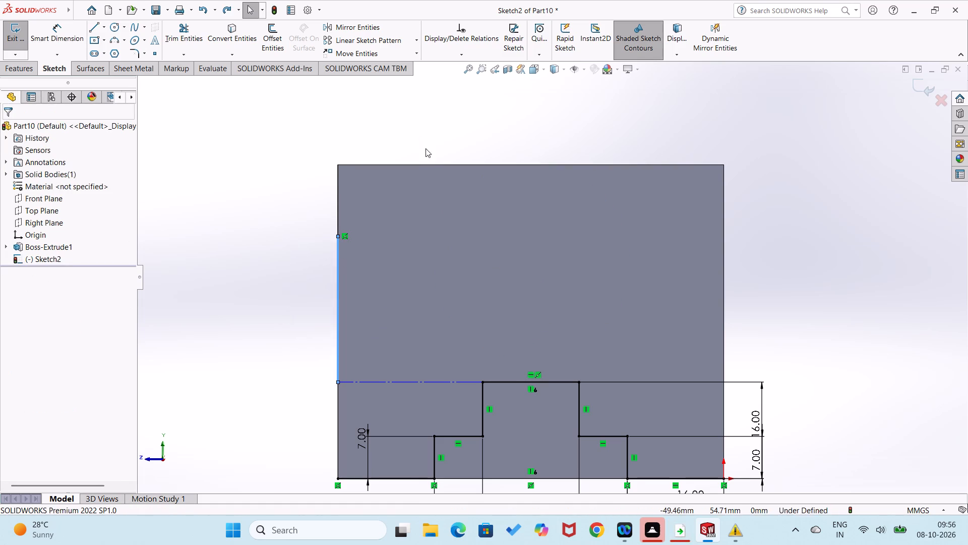
key(ctrl+z)
key(ctrl+z)
key(ctrl+z)
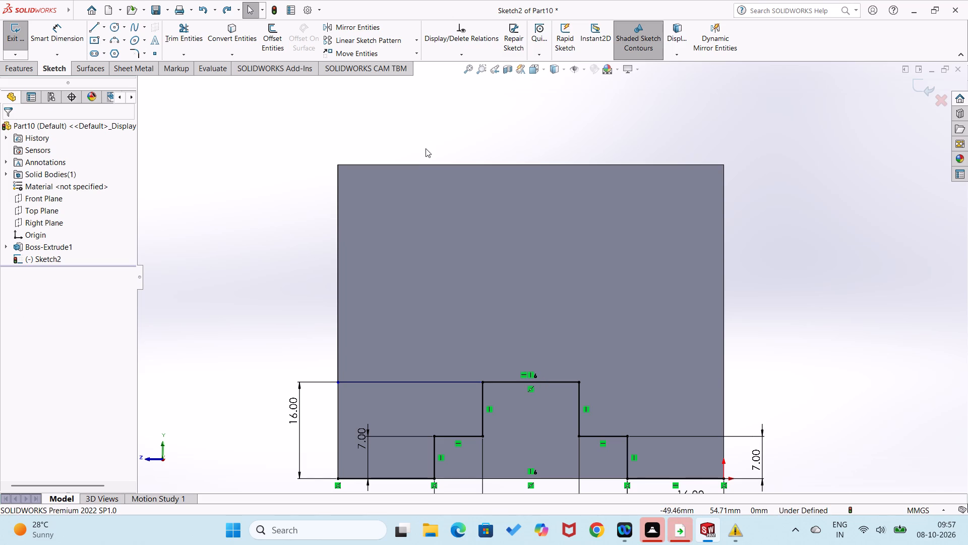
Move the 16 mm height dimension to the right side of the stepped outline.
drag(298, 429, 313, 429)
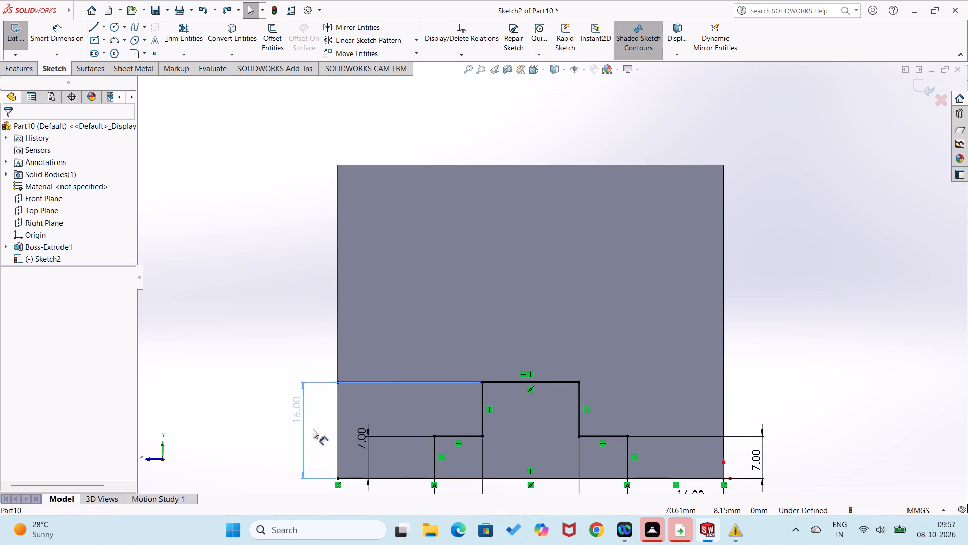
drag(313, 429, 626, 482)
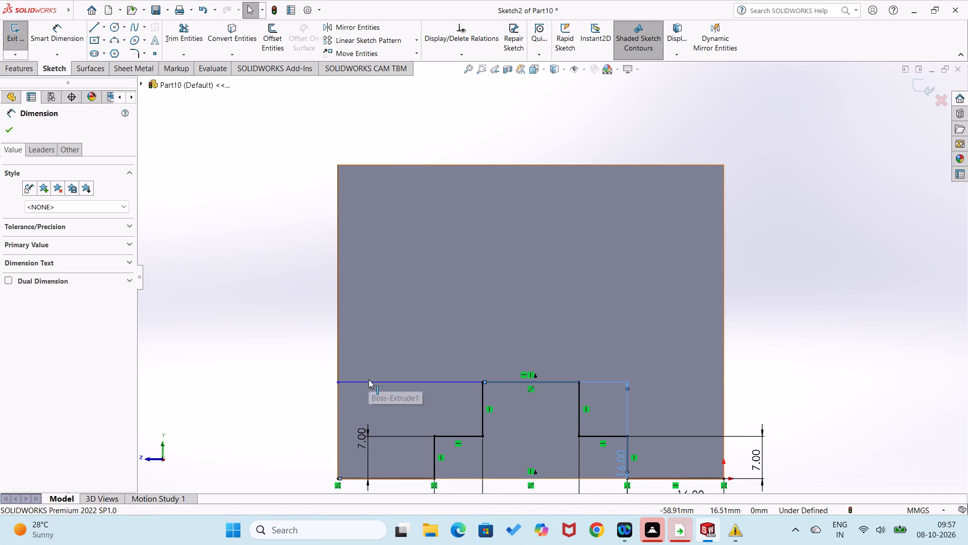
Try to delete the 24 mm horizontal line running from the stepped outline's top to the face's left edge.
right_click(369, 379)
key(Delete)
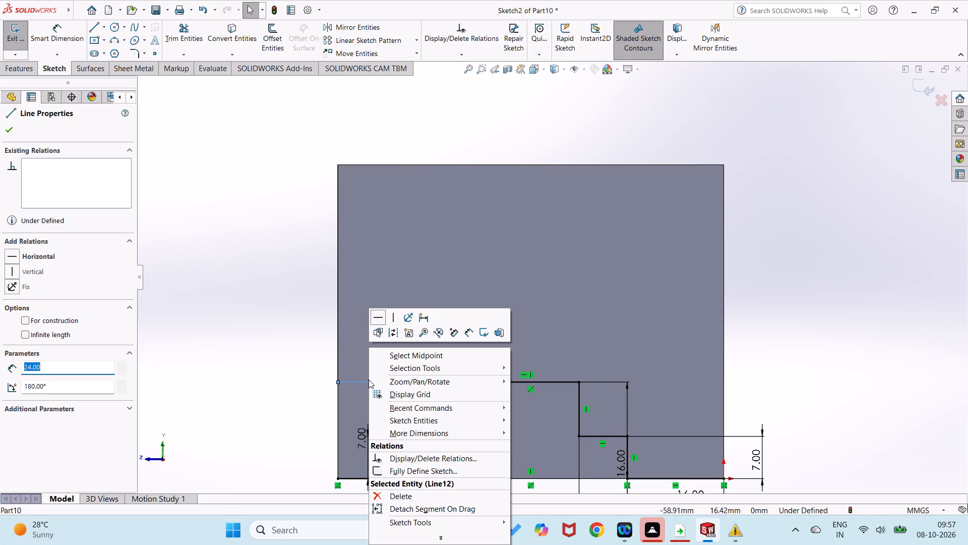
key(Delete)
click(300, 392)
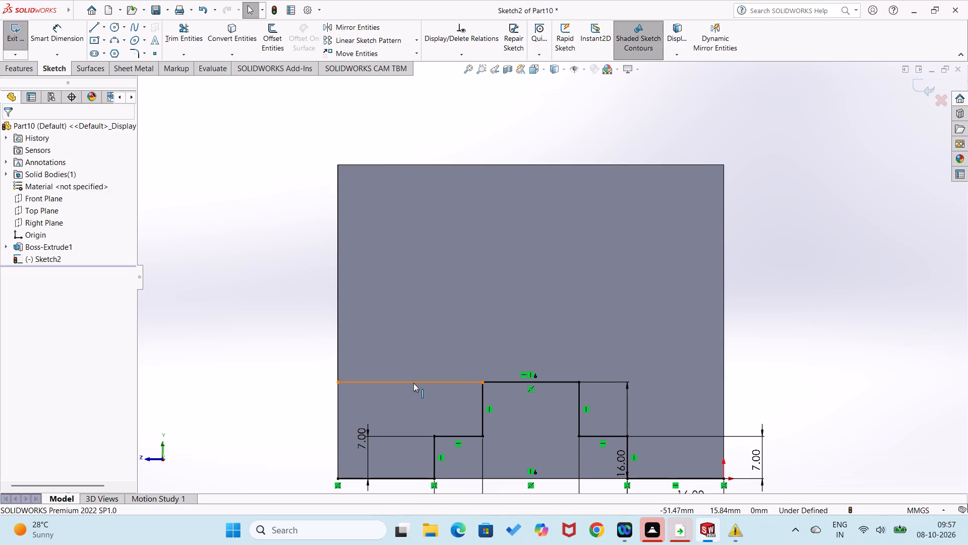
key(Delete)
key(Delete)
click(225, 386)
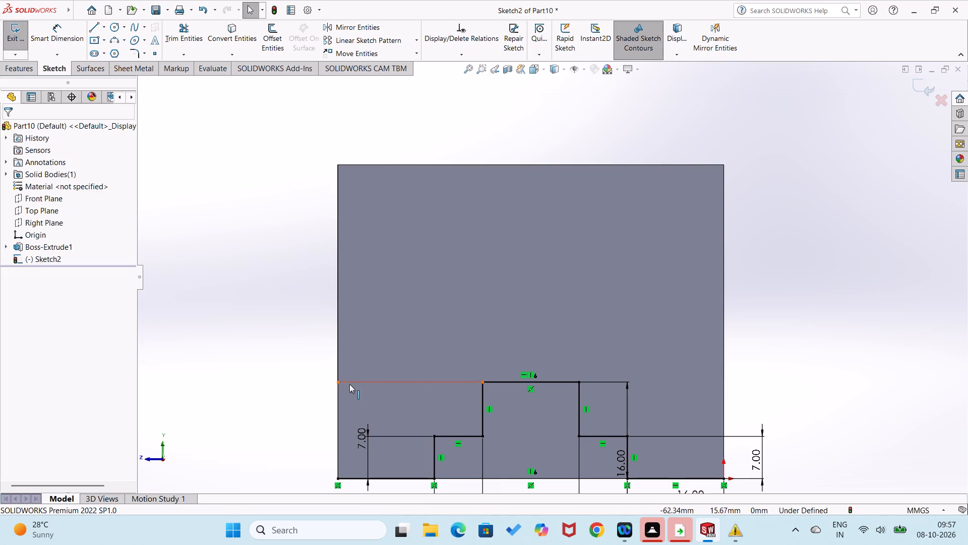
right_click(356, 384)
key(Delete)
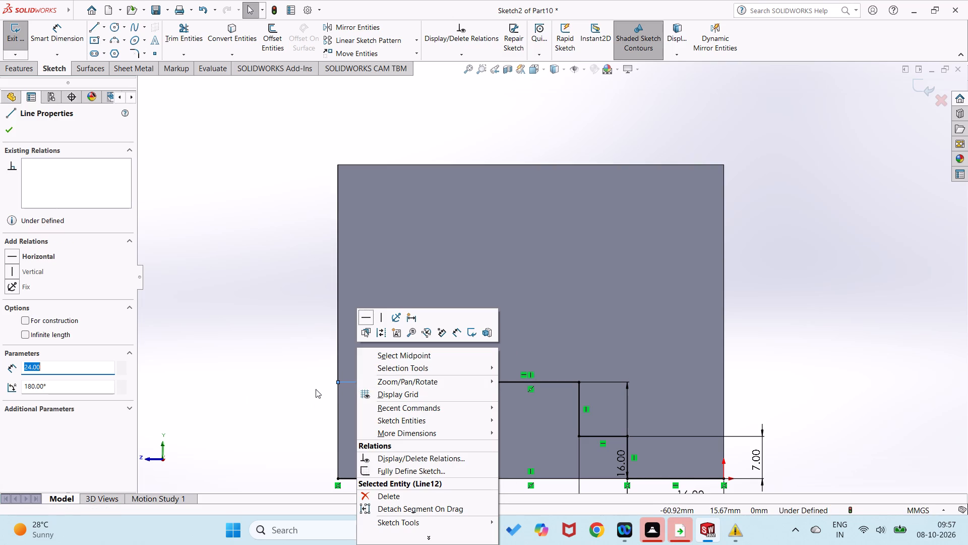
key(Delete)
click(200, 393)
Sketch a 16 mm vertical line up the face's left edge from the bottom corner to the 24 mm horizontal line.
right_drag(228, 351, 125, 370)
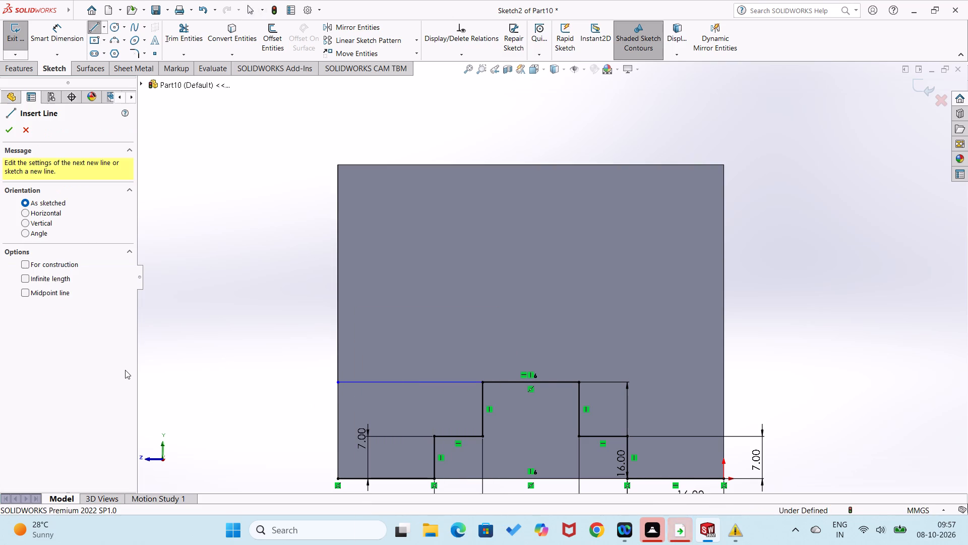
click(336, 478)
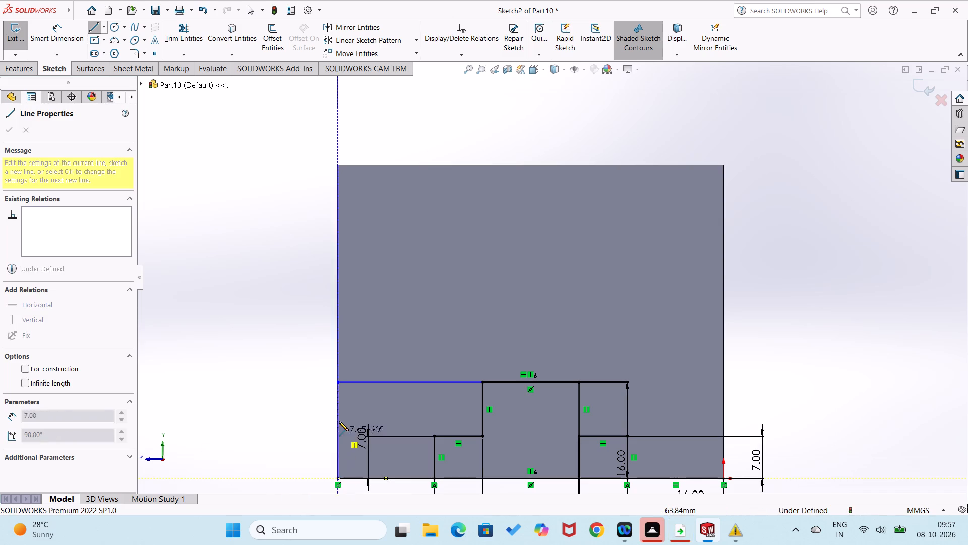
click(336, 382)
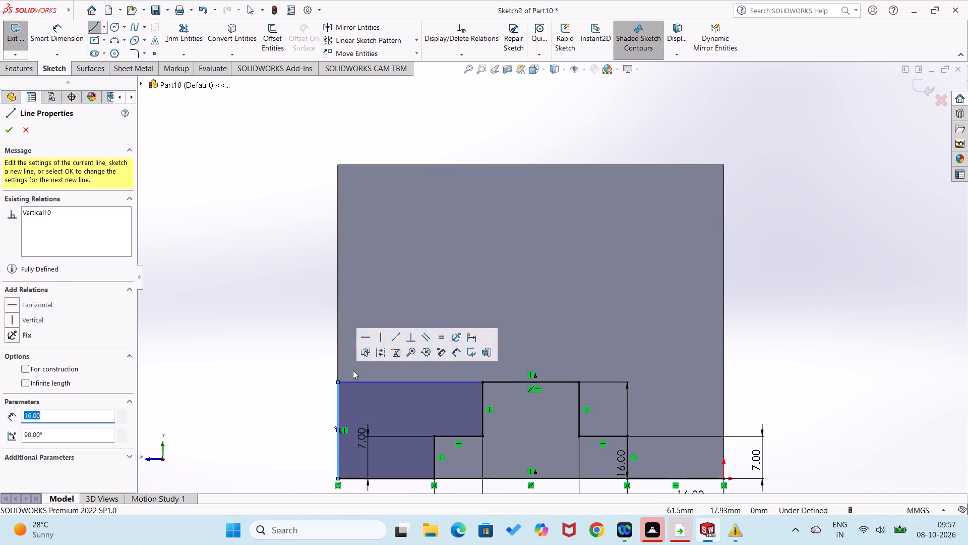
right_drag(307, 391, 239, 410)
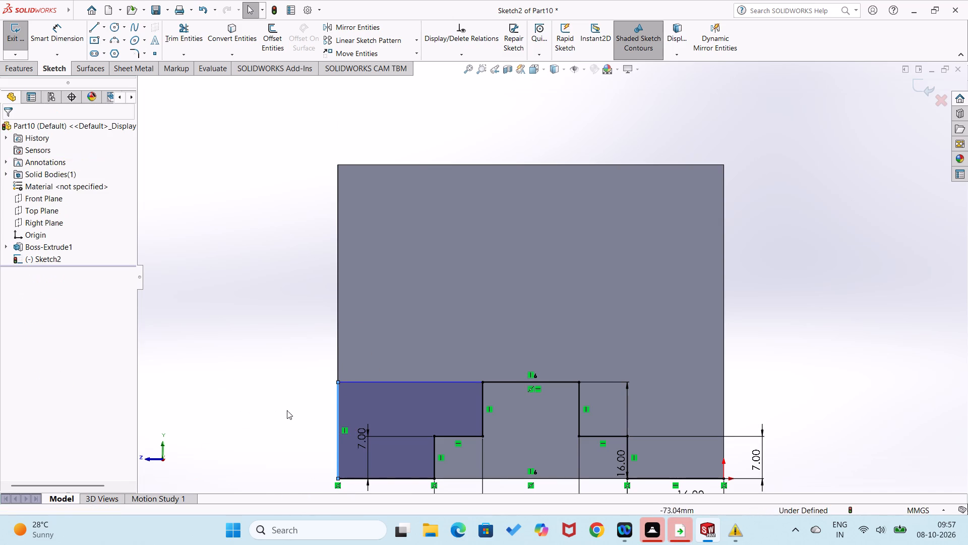
Undo the 16 mm vertical line, the dimension move and the 24 mm horizontal line.
click(368, 383)
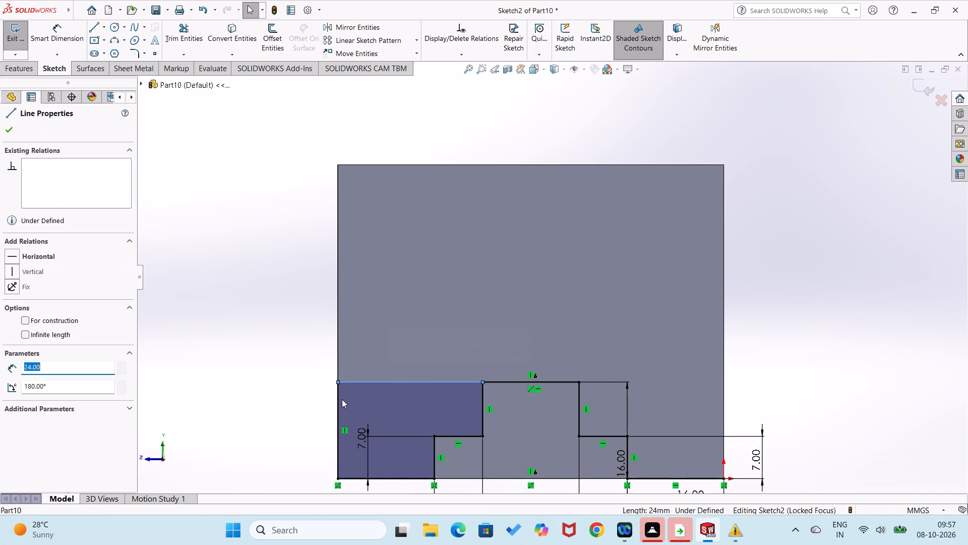
key(ctrl+z)
key(ctrl+z)
key(ctrl+z)
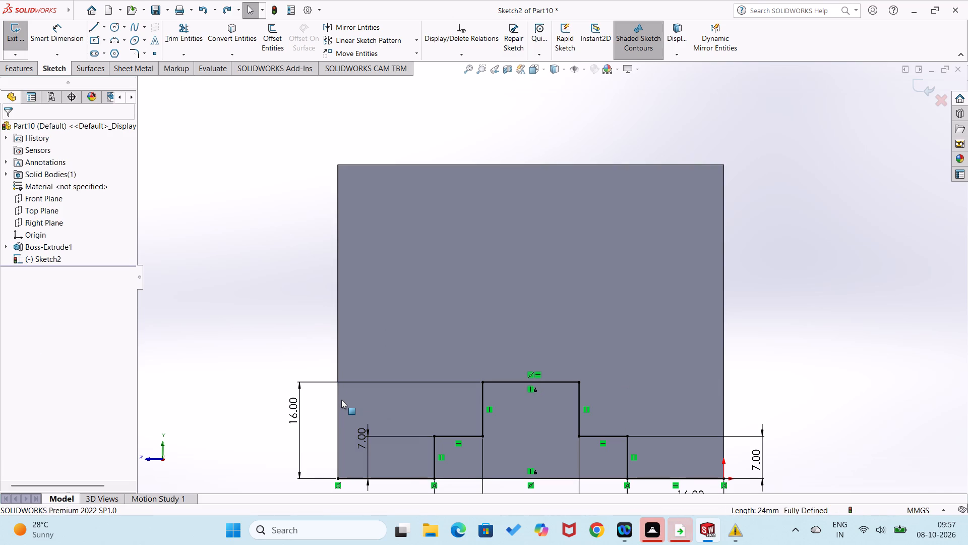
Move the 16 mm height dimension to the right side of the stepped outline.
drag(298, 422, 622, 432)
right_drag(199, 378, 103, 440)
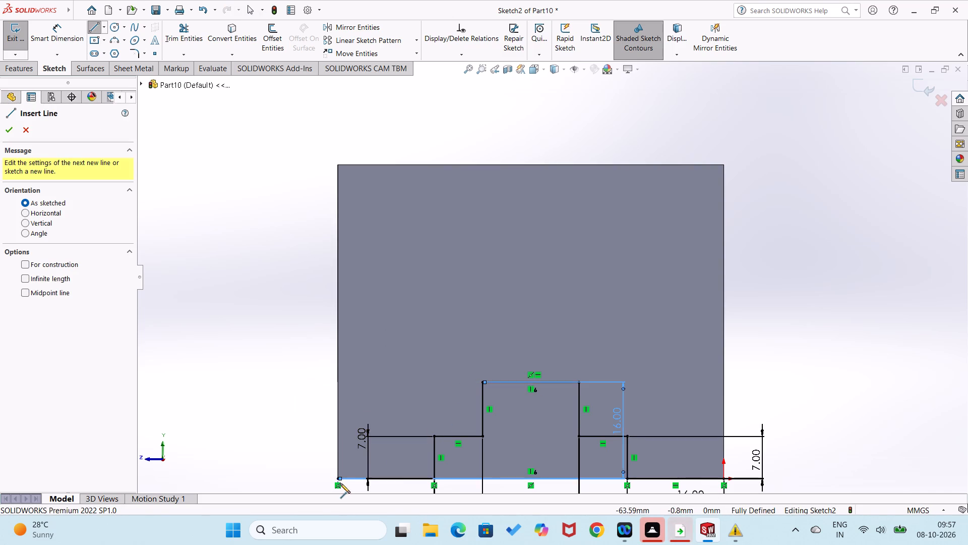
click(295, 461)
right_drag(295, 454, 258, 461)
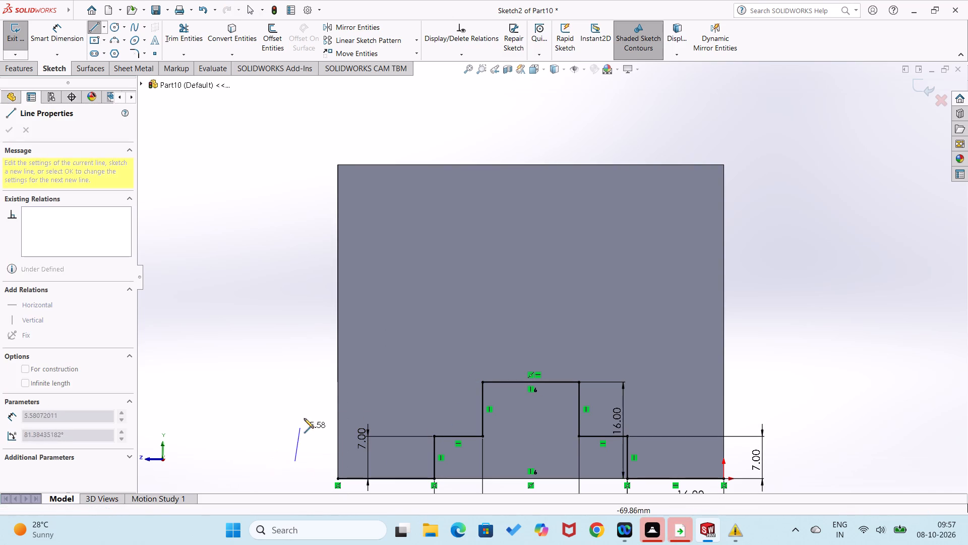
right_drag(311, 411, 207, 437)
Sketch a 16 mm vertical line up the face's left edge and a short horizontal line inward from its top end.
right_drag(273, 402, 228, 413)
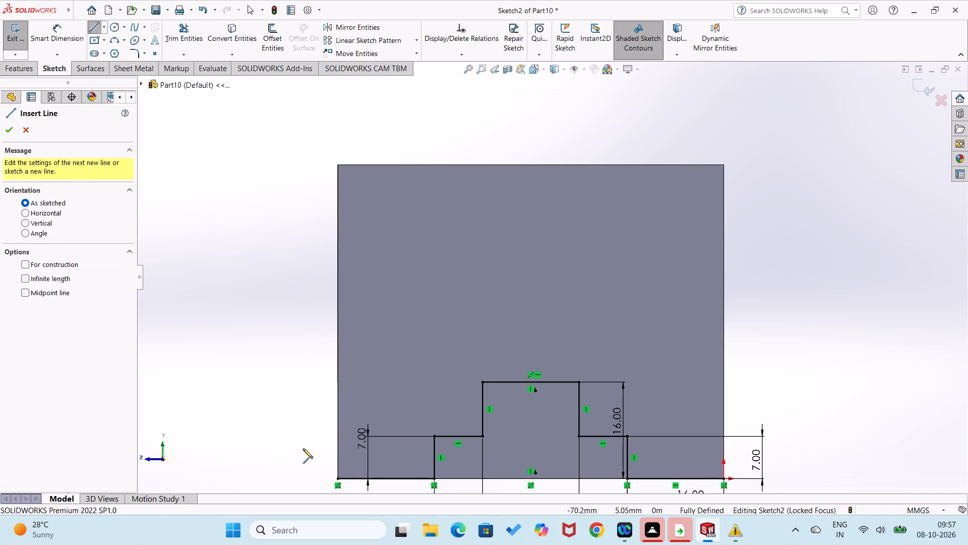
click(338, 480)
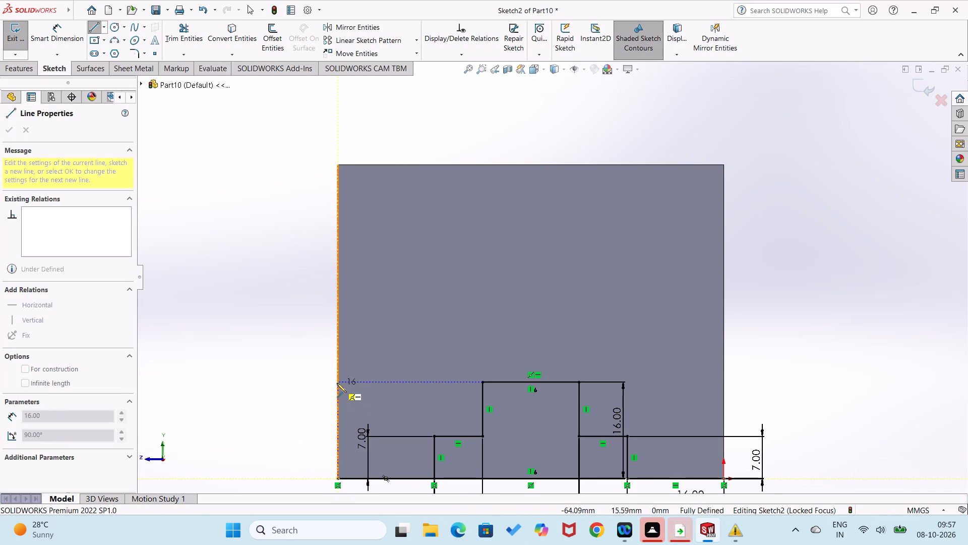
click(337, 383)
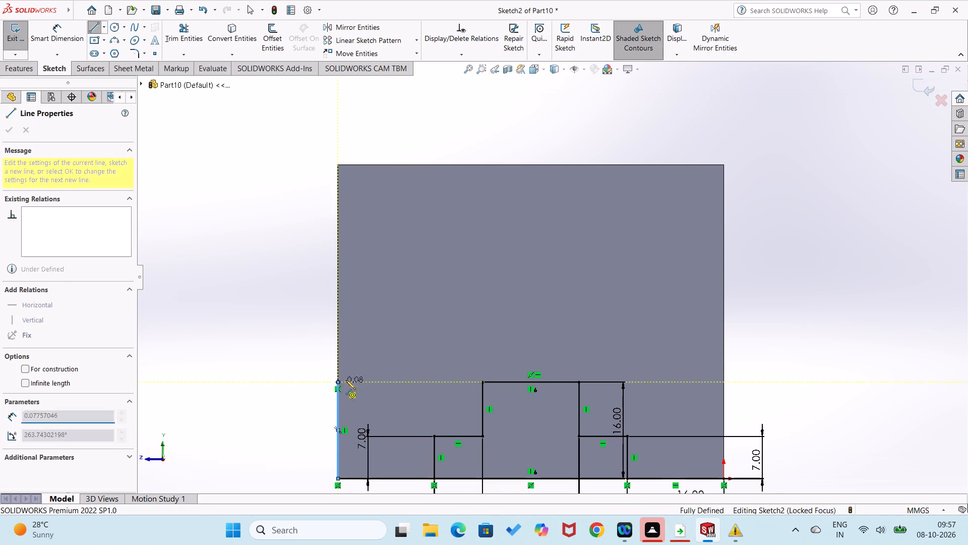
click(352, 380)
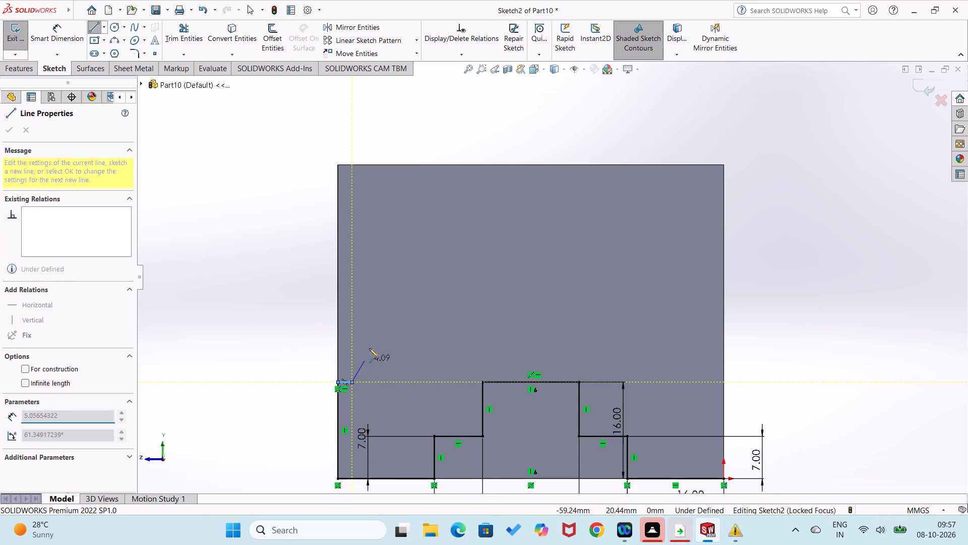
Sketch a slanted line up from the short horizontal line's inner end, continuing into a tangent arc of about 16 mm radius over the top.
click(462, 224)
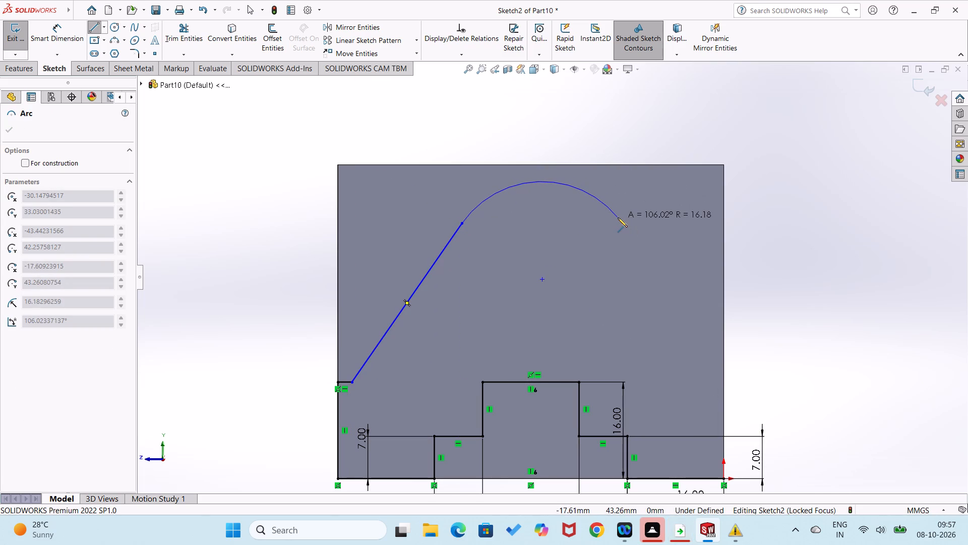
key(ctrl+z)
right_drag(260, 311, 123, 355)
click(352, 382)
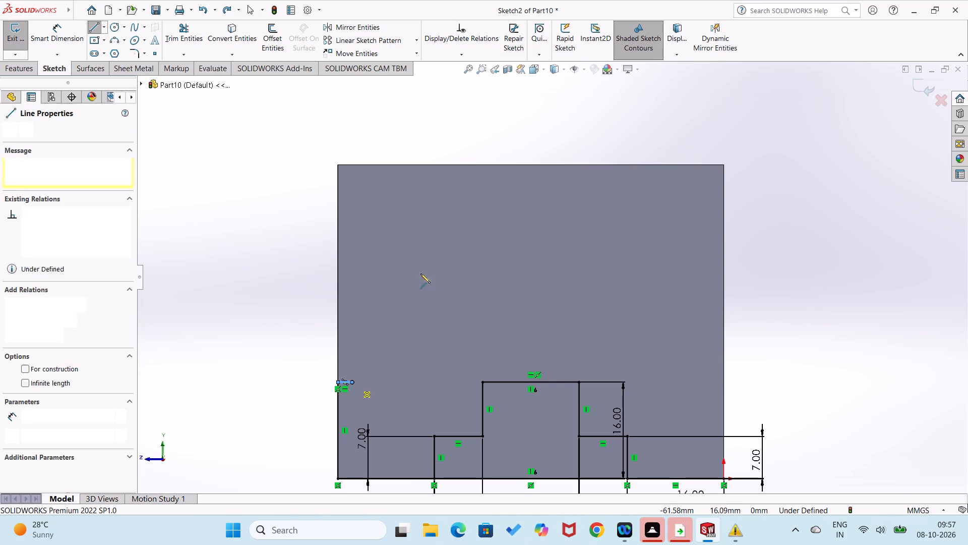
click(472, 192)
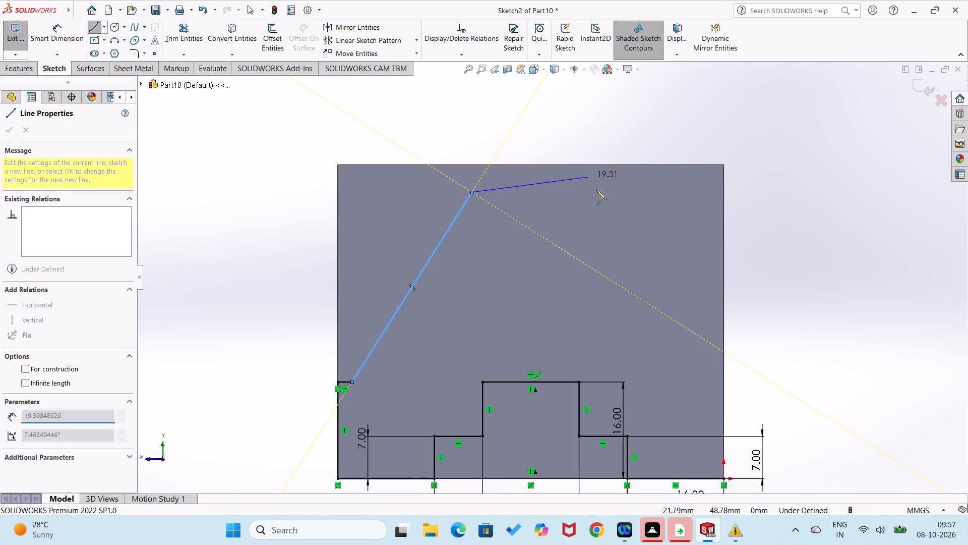
click(638, 193)
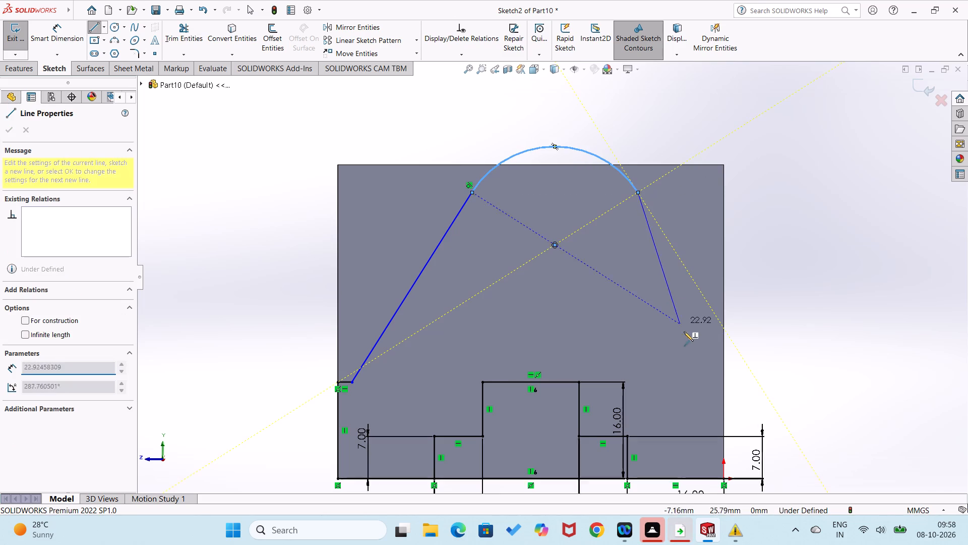
Close the profile with a slanted line down from the arc, a horizontal line about 2.4 mm long and a 16 mm vertical line along the right edge.
click(709, 385)
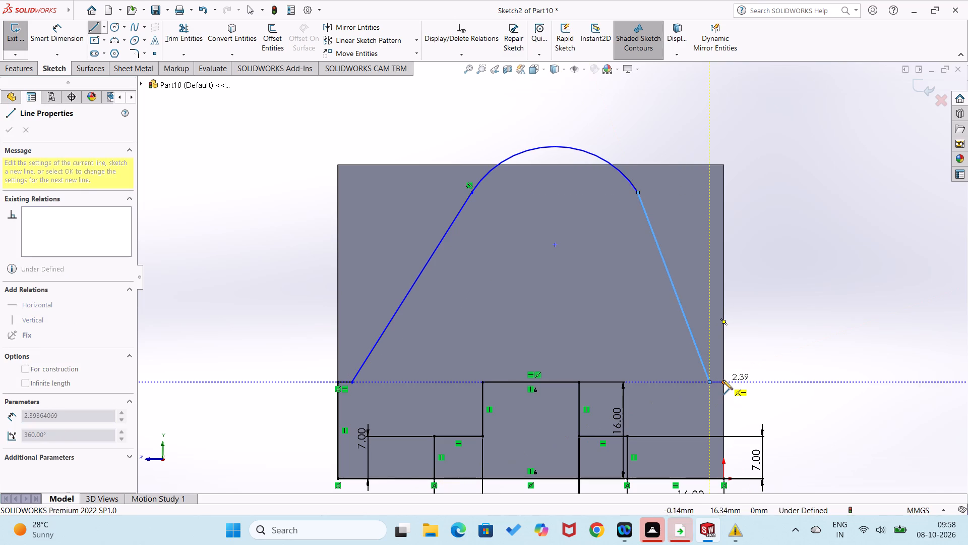
click(723, 380)
click(722, 479)
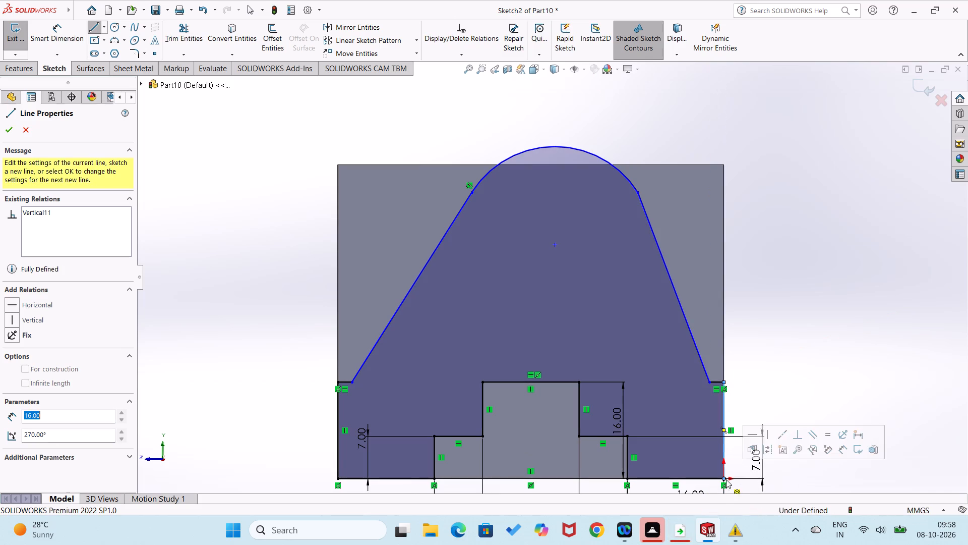
Dimension the arc centre's height above the face's bottom-left corner as 36 mm.
right_drag(788, 381, 791, 301)
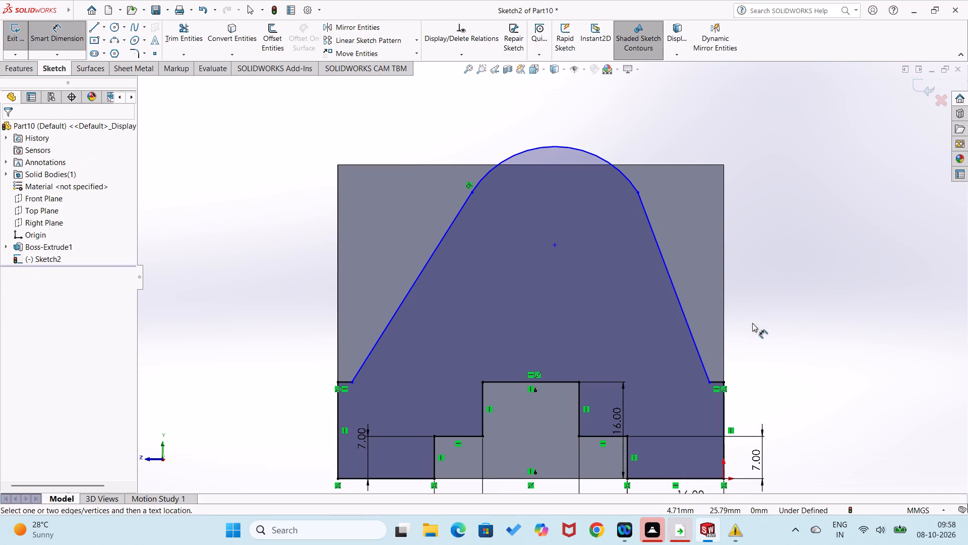
click(336, 478)
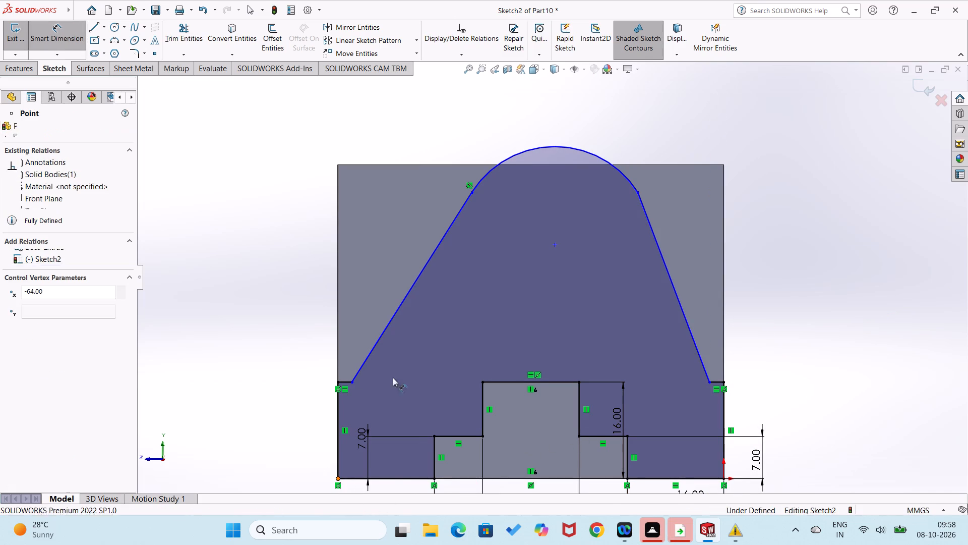
click(557, 246)
click(292, 299)
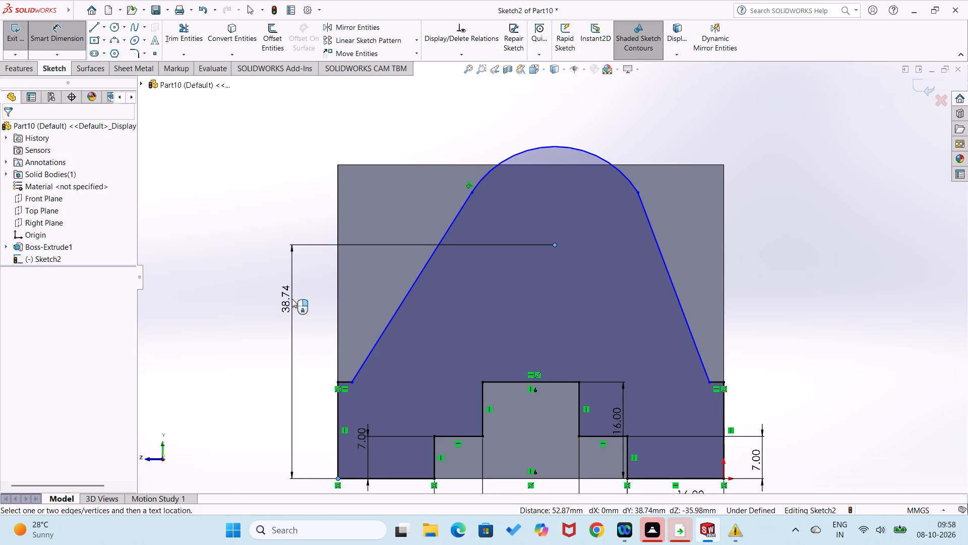
text(36)
key(Return)
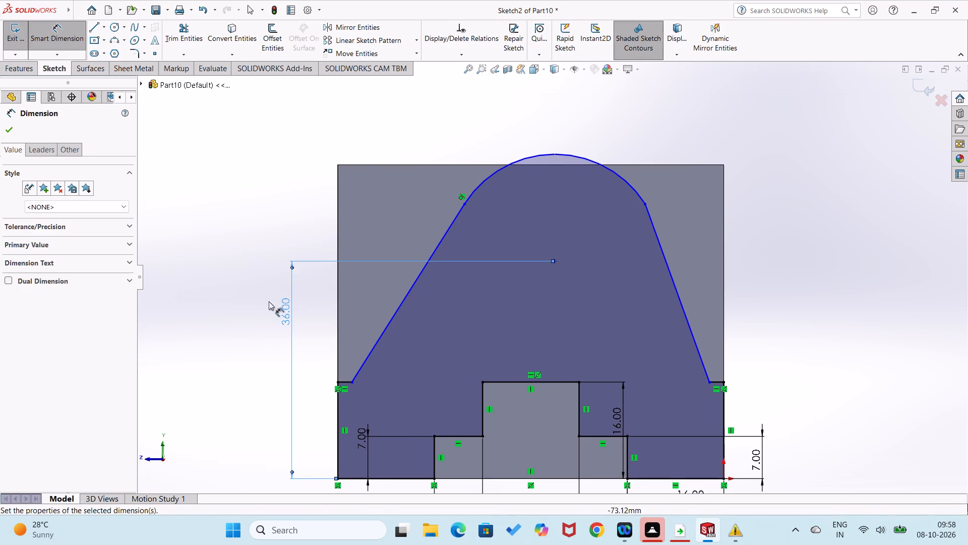
Dimension the radius of the profile's top arc as 16 mm.
click(193, 324)
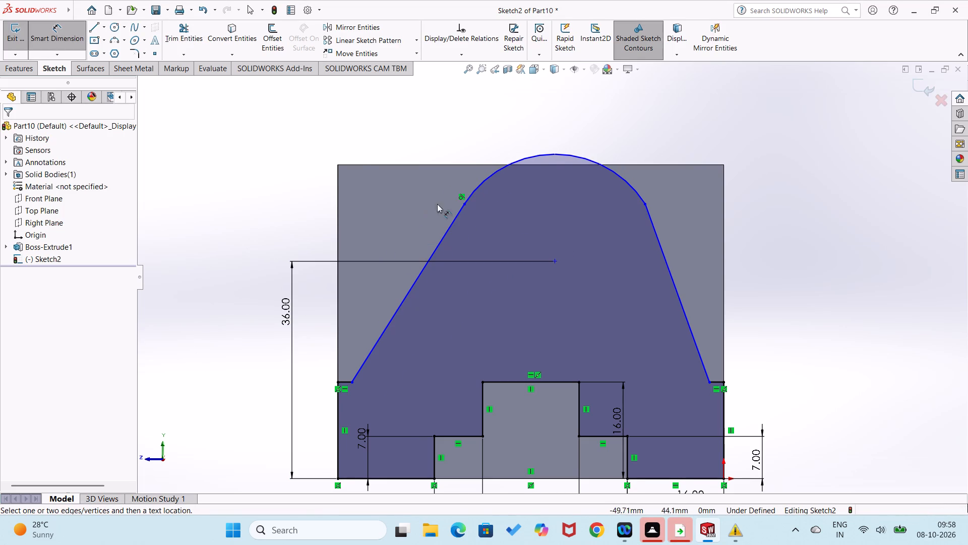
click(574, 156)
click(601, 137)
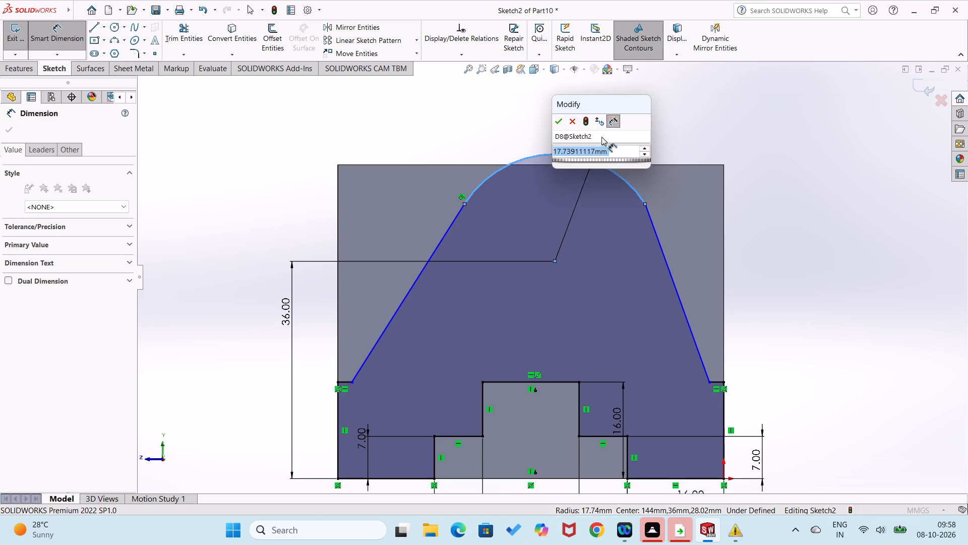
text(16)
key(Return)
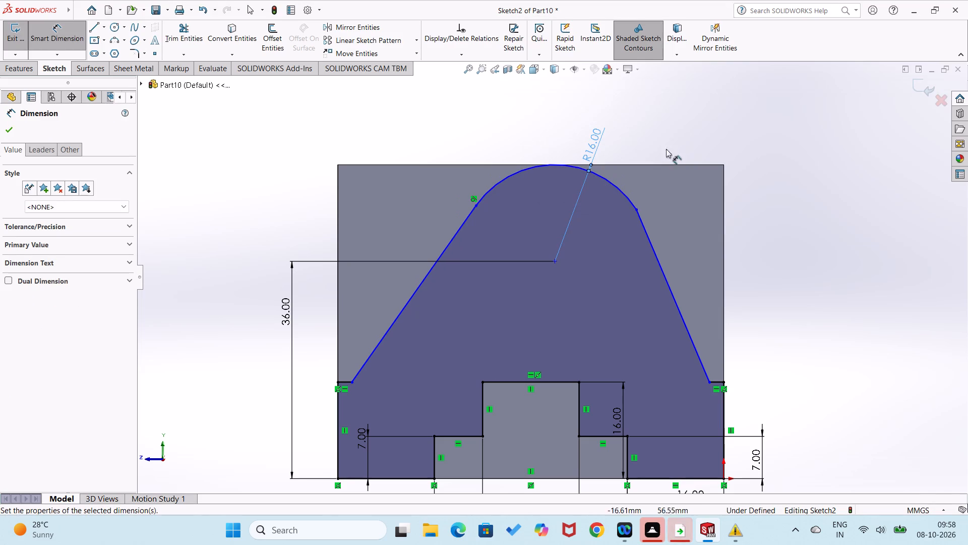
click(779, 224)
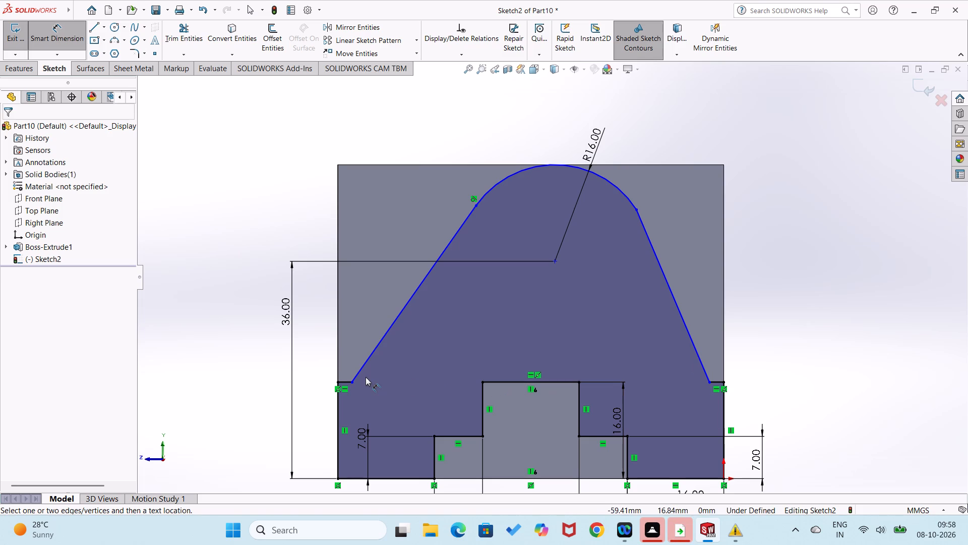
Dimension the short horizontal lines at the foot of both slanted sides as 3 mm each.
scroll(365, 376, down, 1)
click(350, 380)
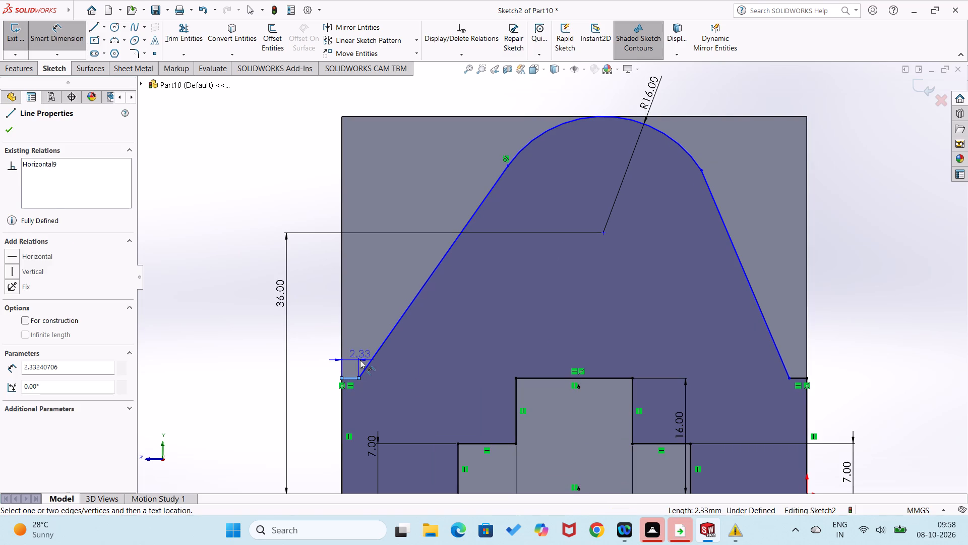
click(360, 360)
key(3)
key(Return)
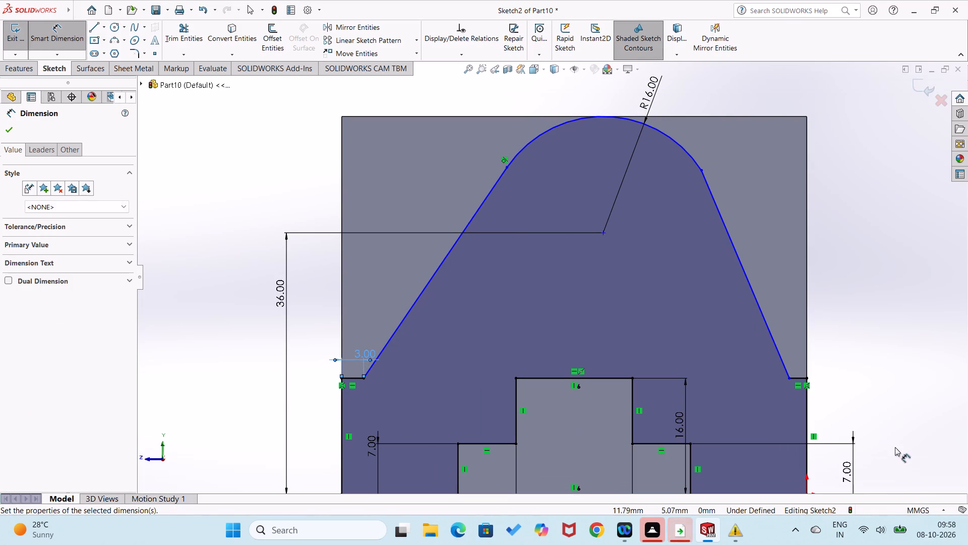
click(801, 379)
click(802, 360)
key(3)
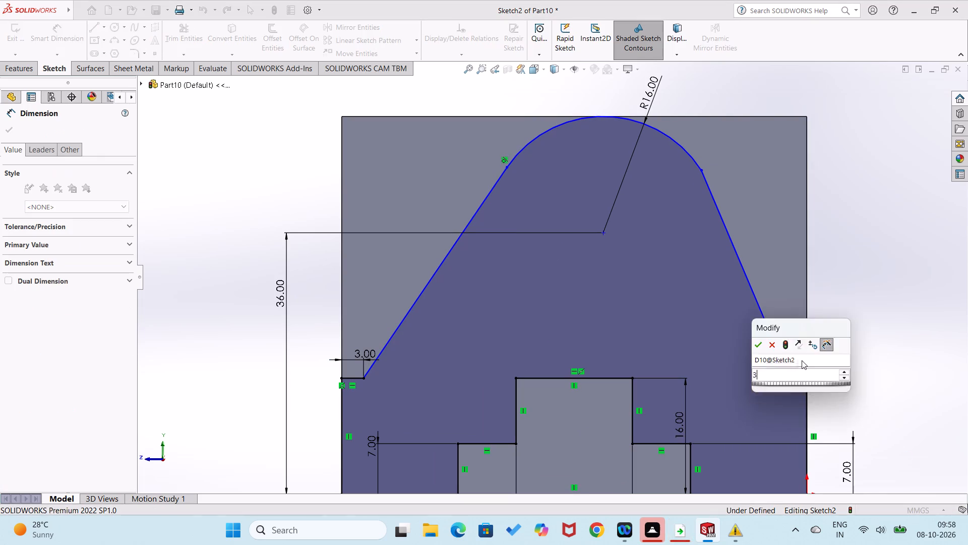
key(Return)
click(928, 361)
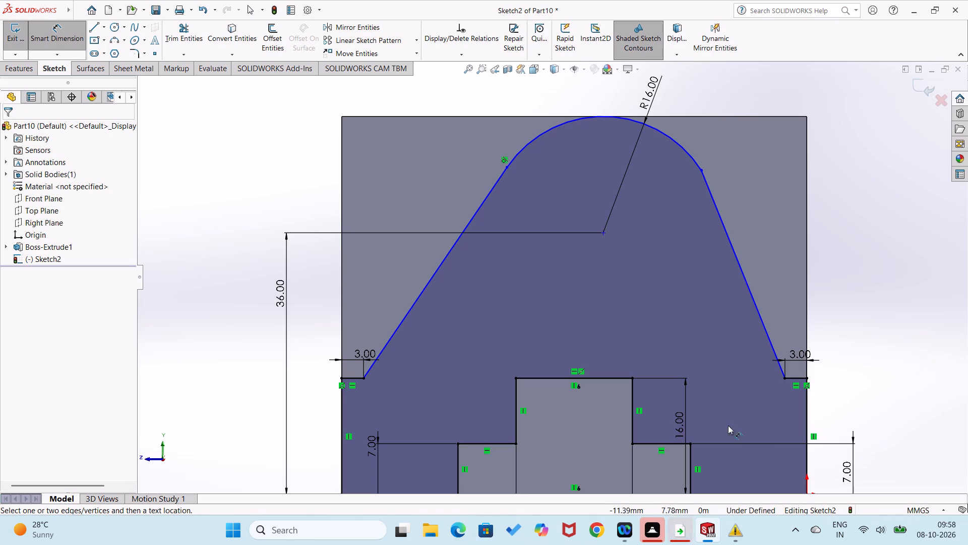
scroll(735, 412, up, 2)
scroll(638, 410, down, 1)
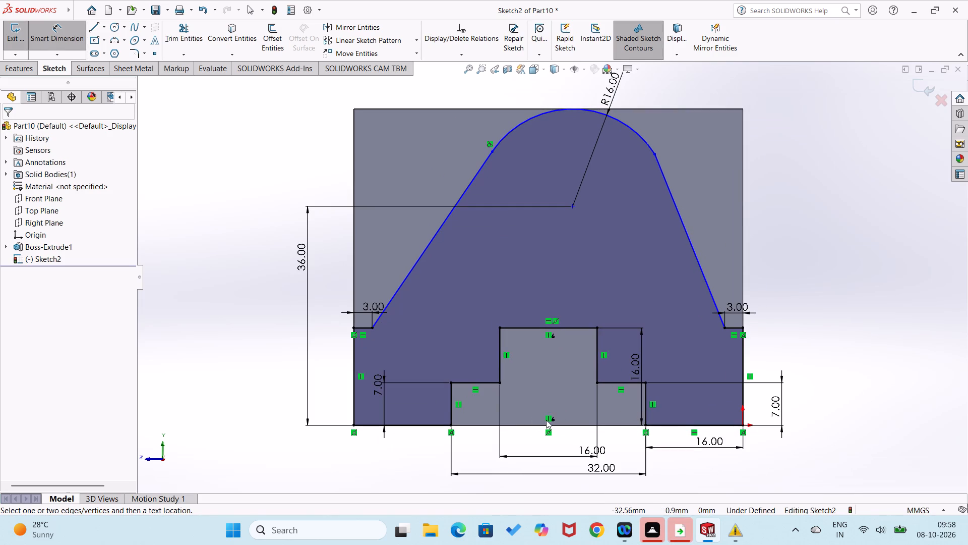
key(Escape)
key(Escape)
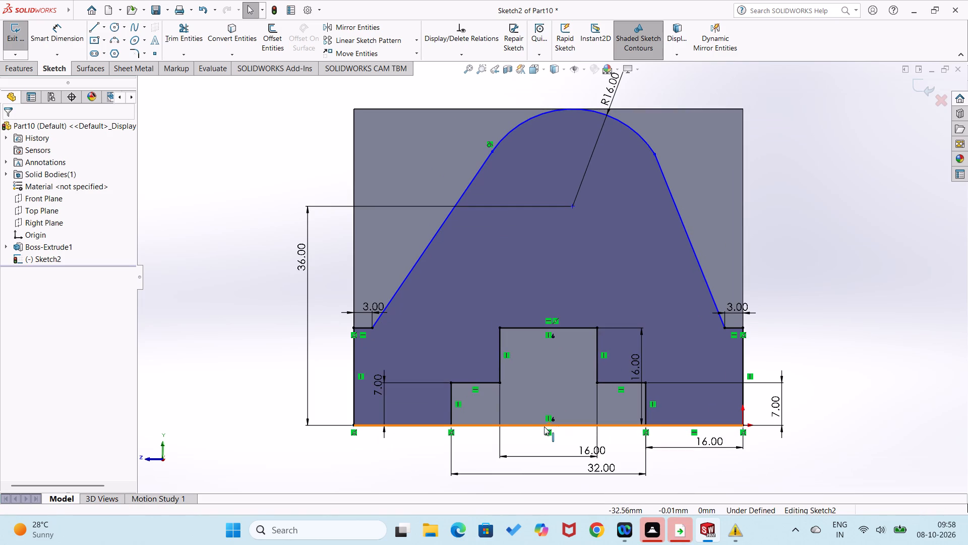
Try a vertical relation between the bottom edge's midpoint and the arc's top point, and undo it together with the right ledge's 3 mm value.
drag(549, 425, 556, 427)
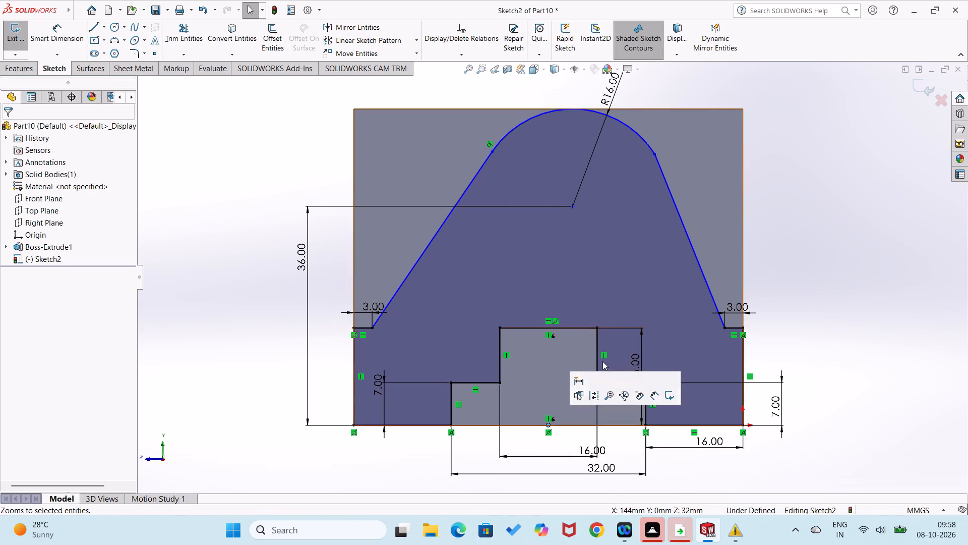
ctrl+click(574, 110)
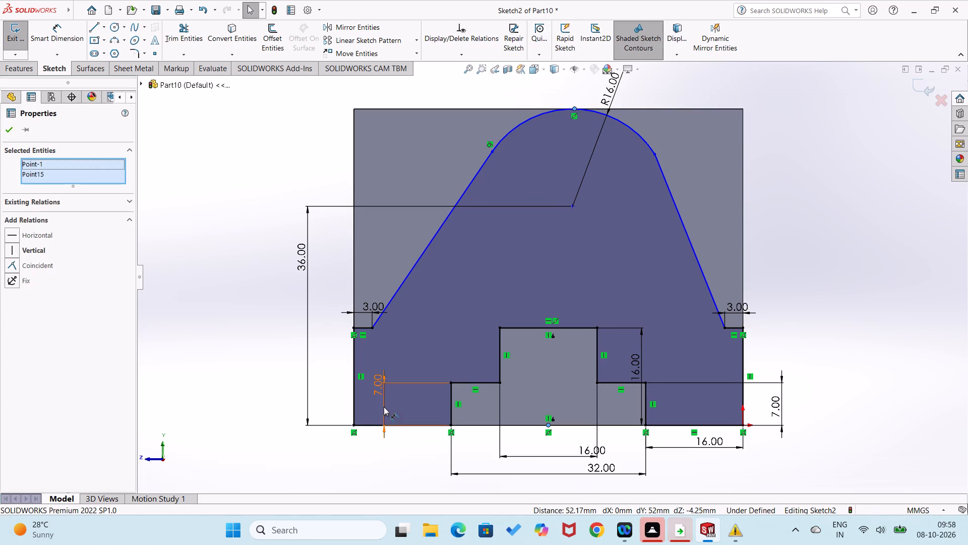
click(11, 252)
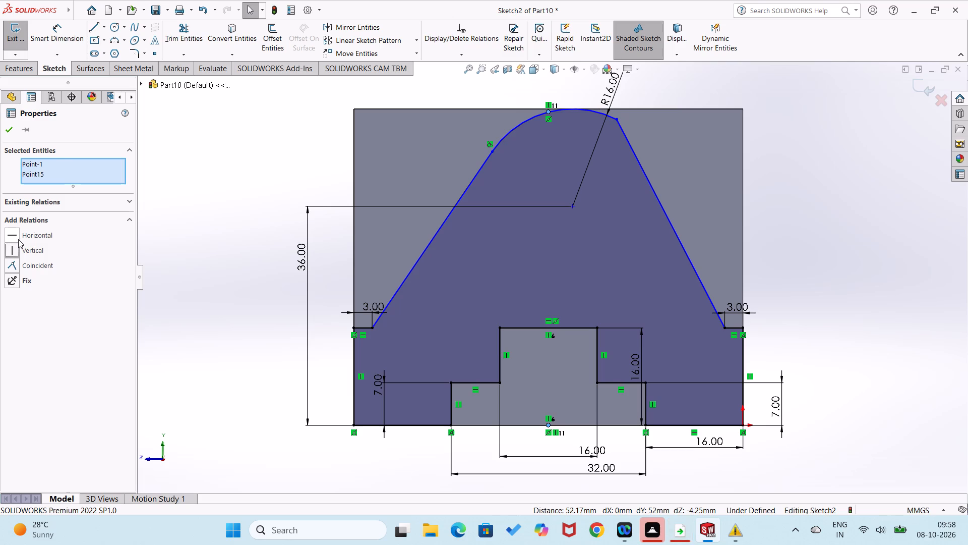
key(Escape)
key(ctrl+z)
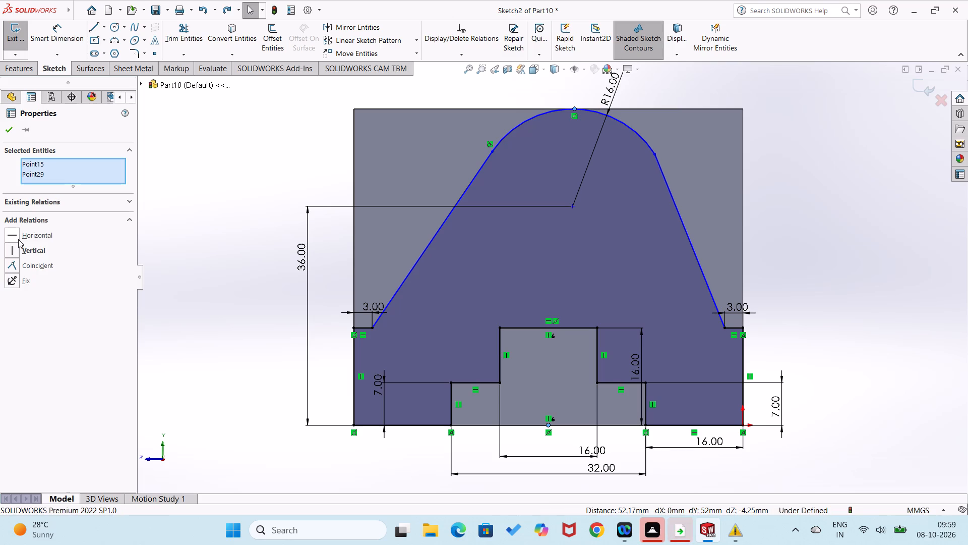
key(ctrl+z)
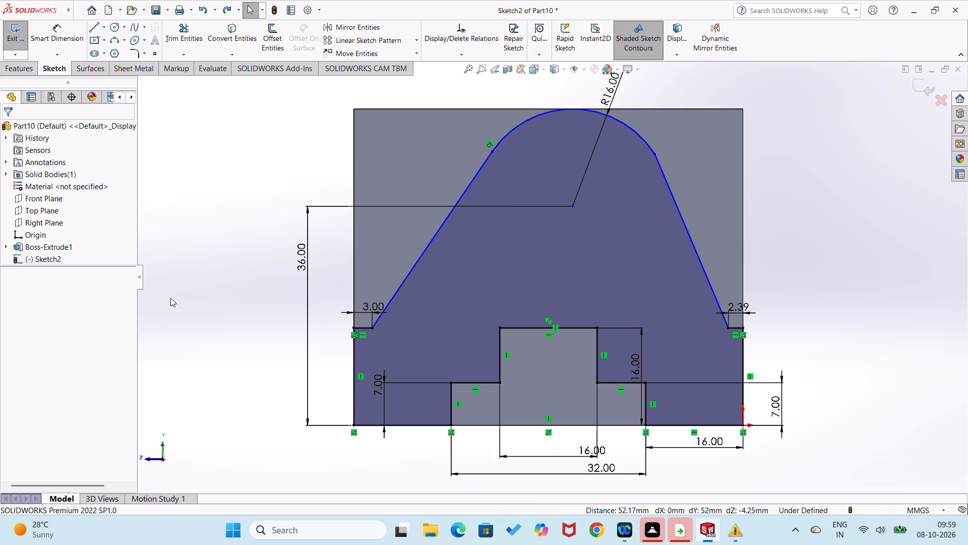
Add a vertical relation between the bottom edge's midpoint and the arc's centre point.
click(548, 425)
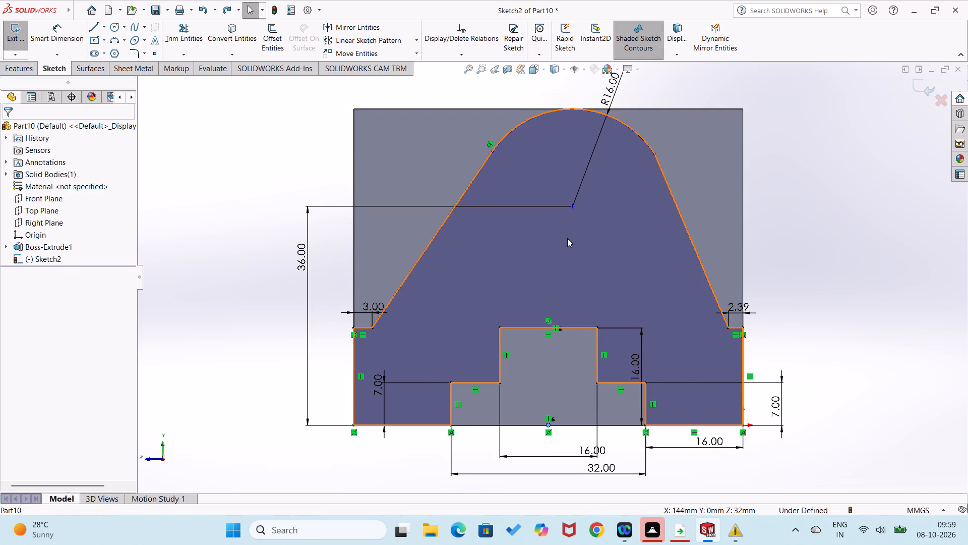
ctrl+click(573, 207)
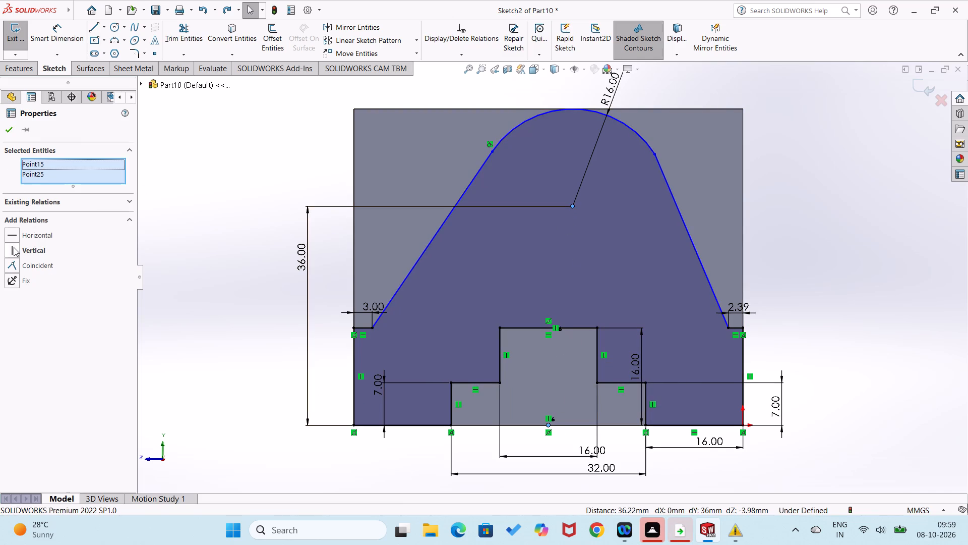
click(14, 247)
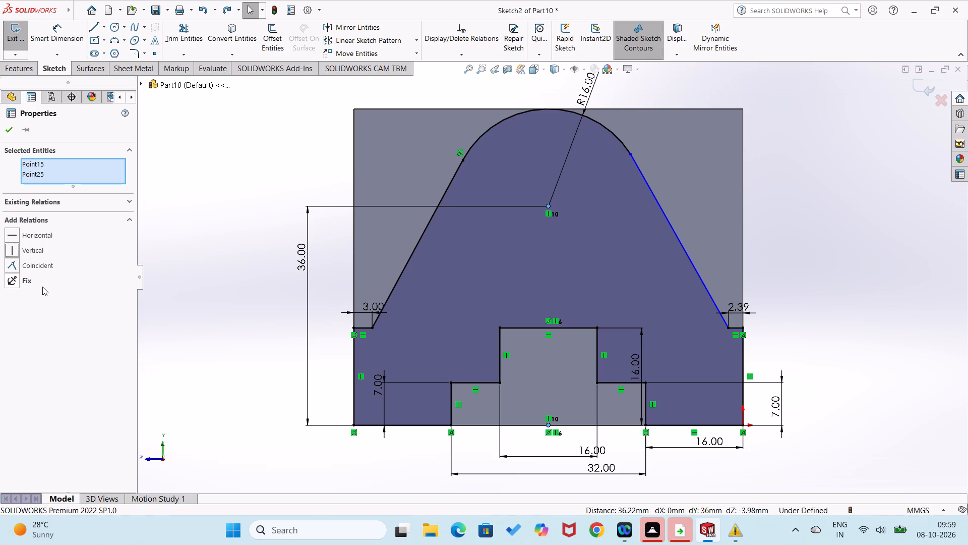
click(141, 339)
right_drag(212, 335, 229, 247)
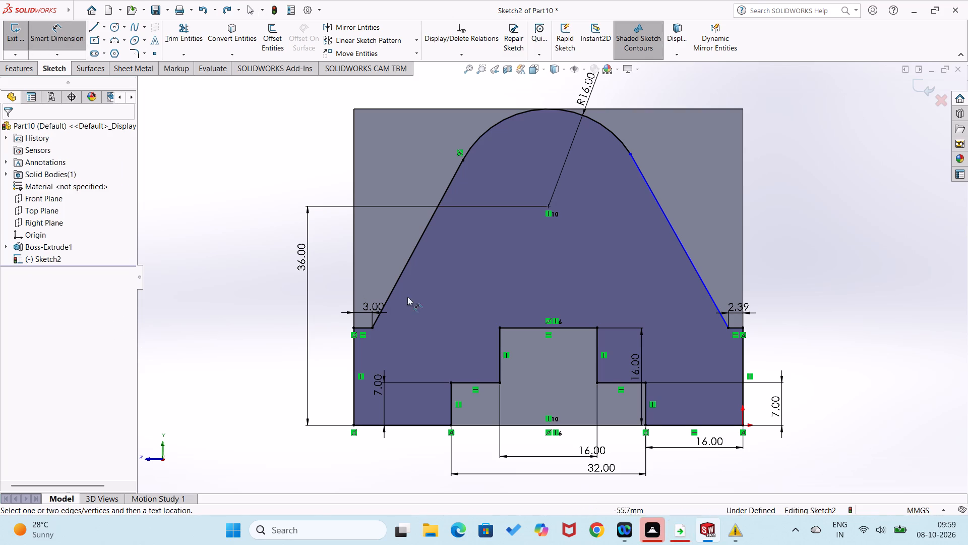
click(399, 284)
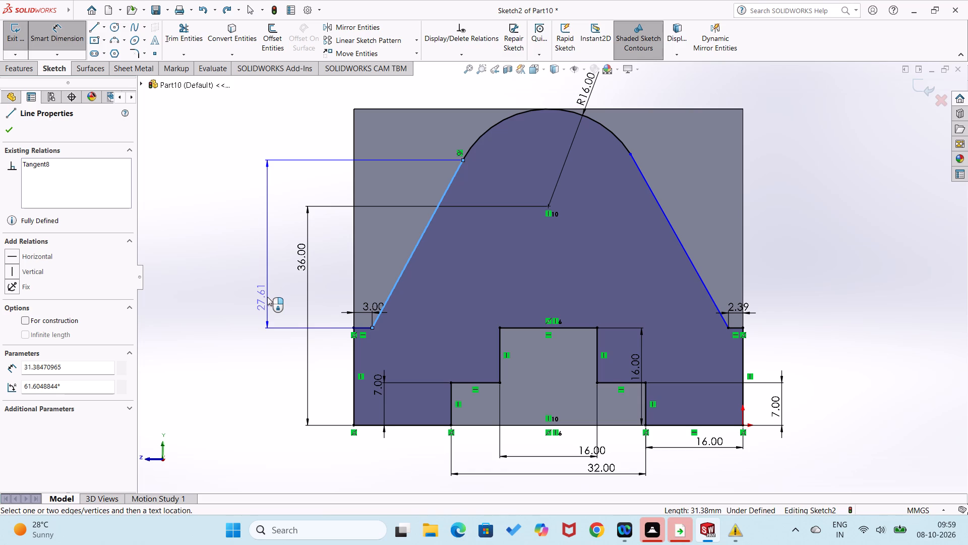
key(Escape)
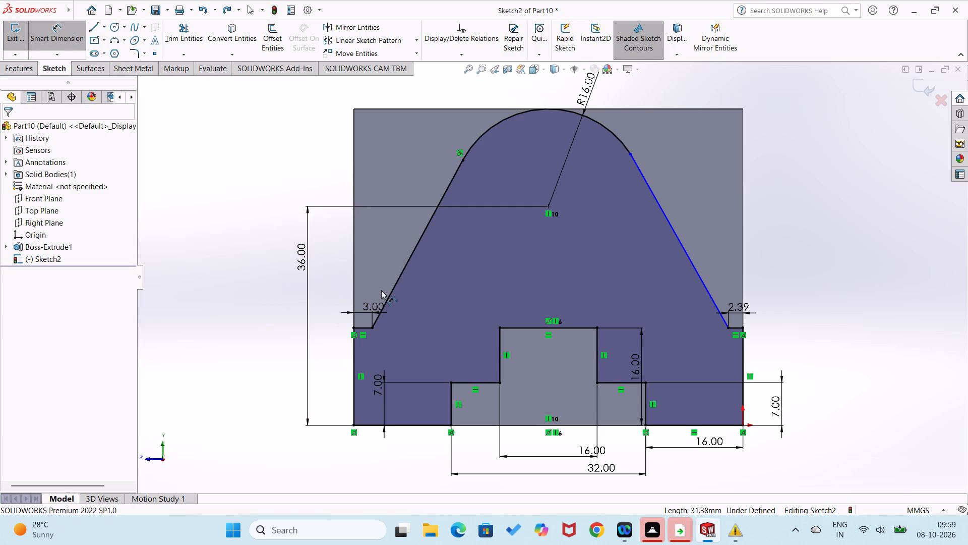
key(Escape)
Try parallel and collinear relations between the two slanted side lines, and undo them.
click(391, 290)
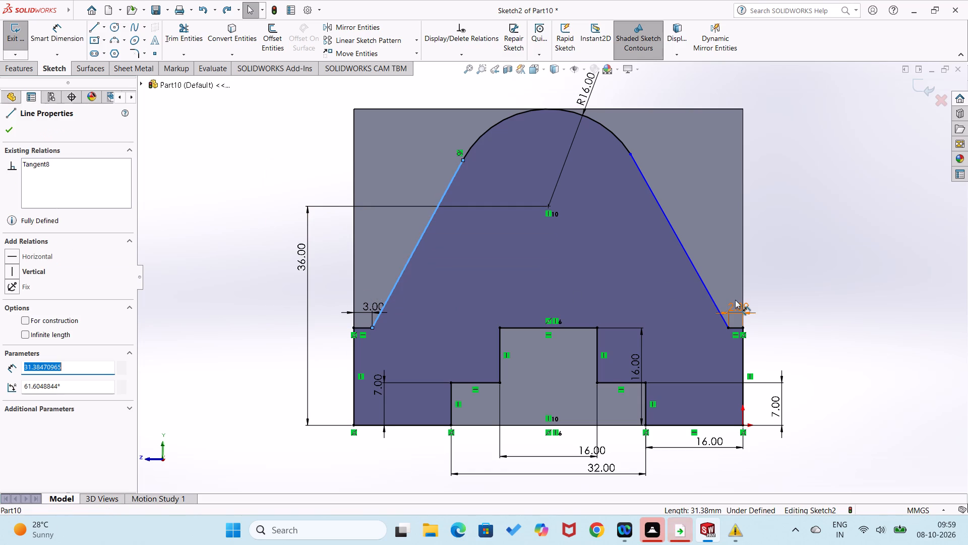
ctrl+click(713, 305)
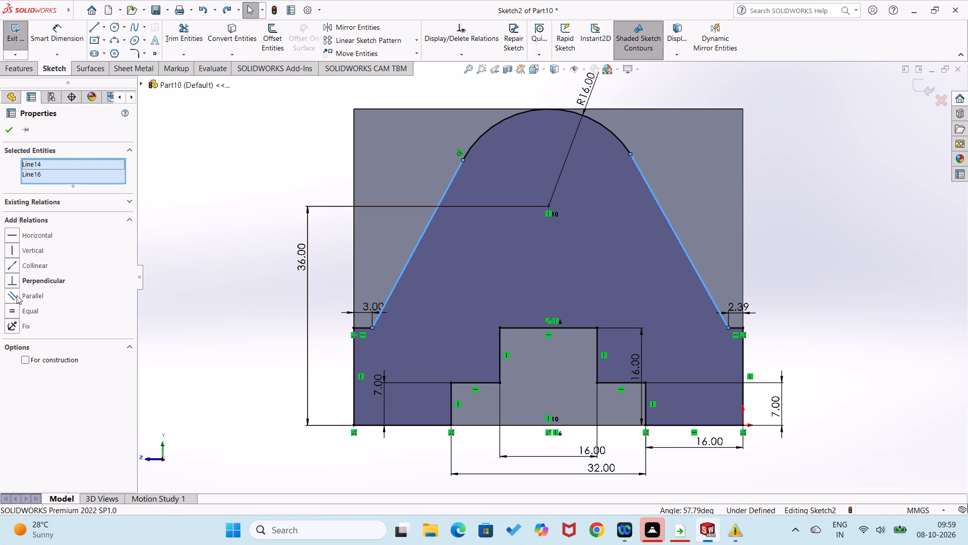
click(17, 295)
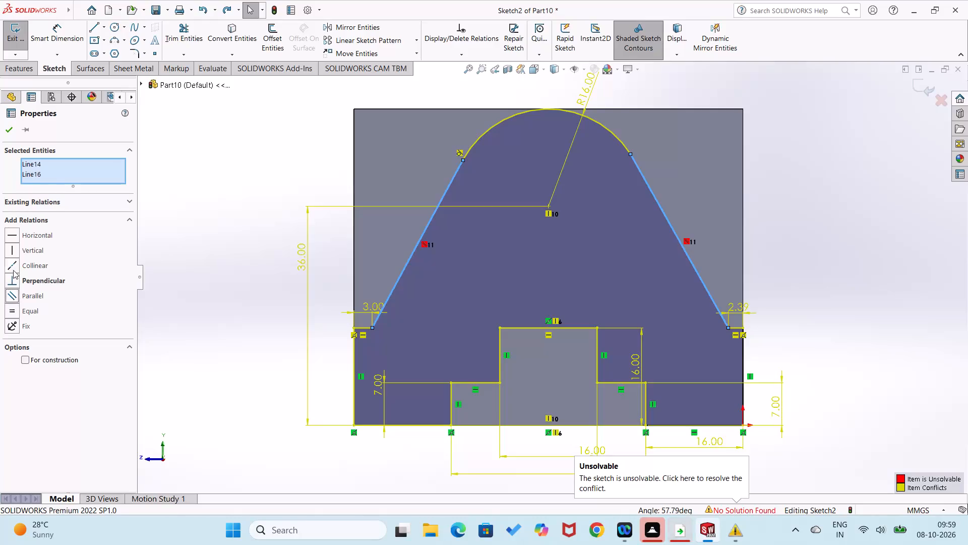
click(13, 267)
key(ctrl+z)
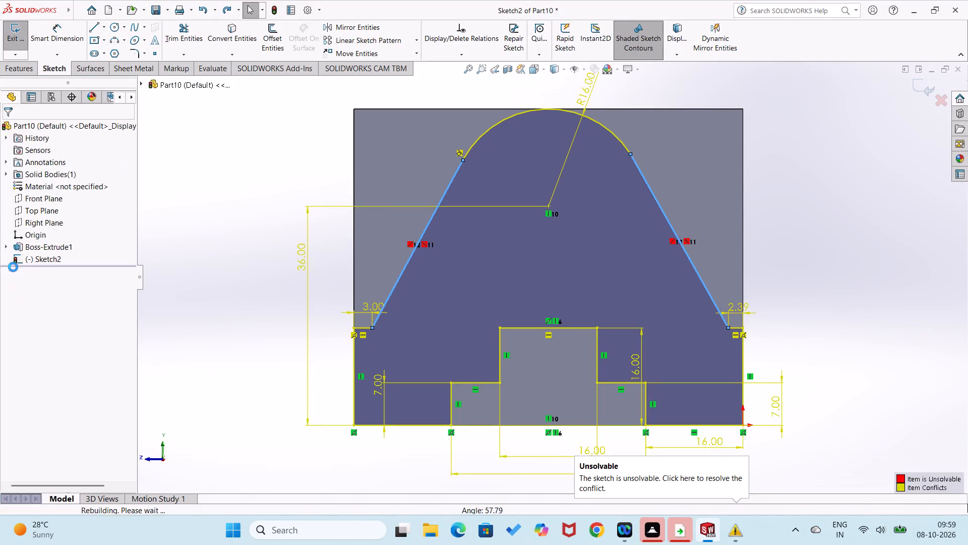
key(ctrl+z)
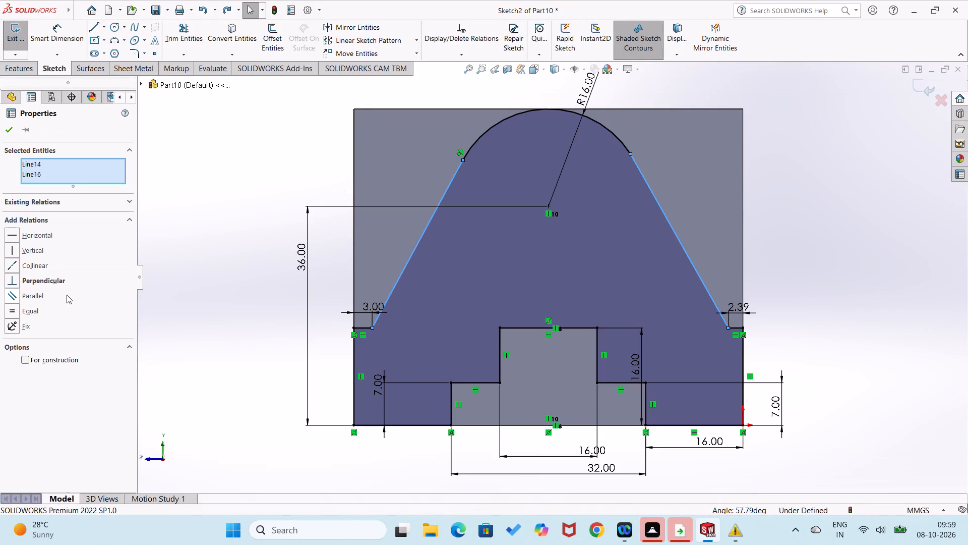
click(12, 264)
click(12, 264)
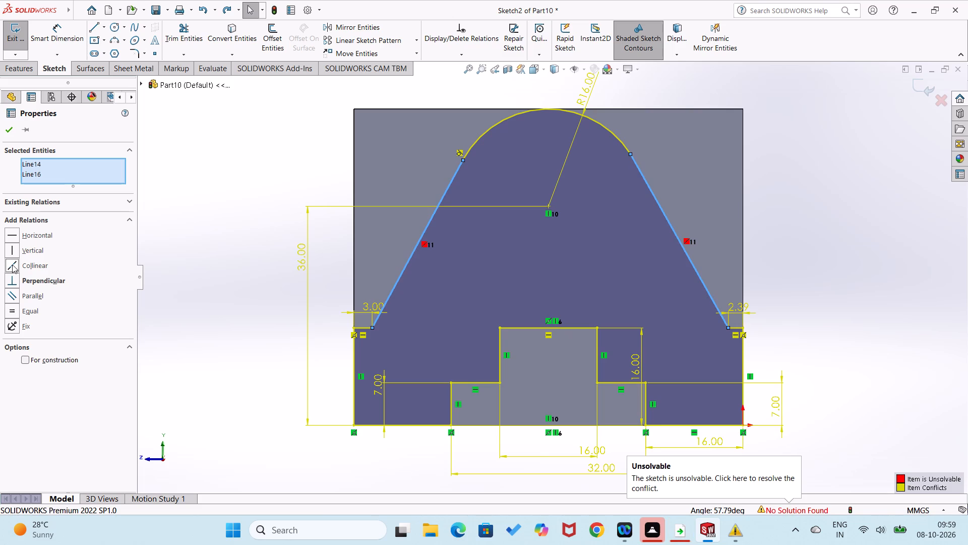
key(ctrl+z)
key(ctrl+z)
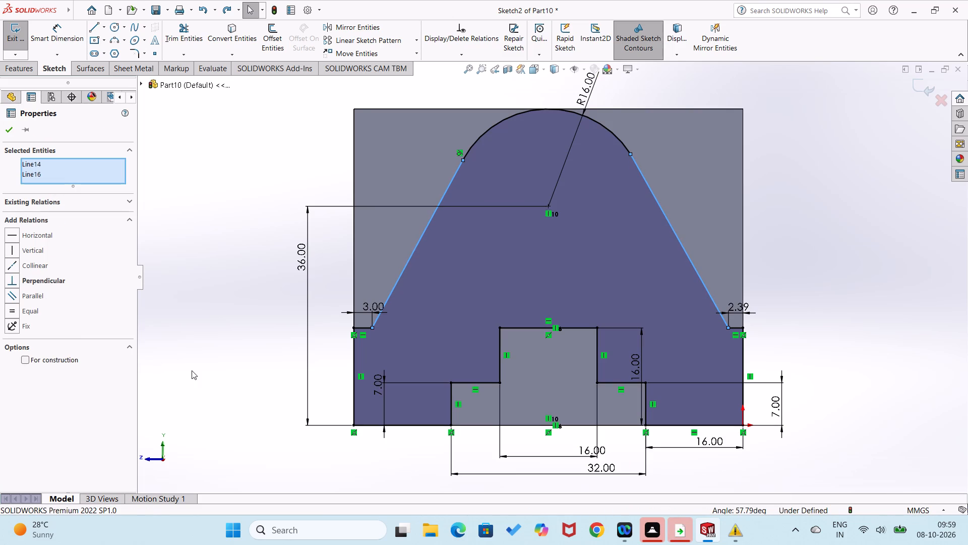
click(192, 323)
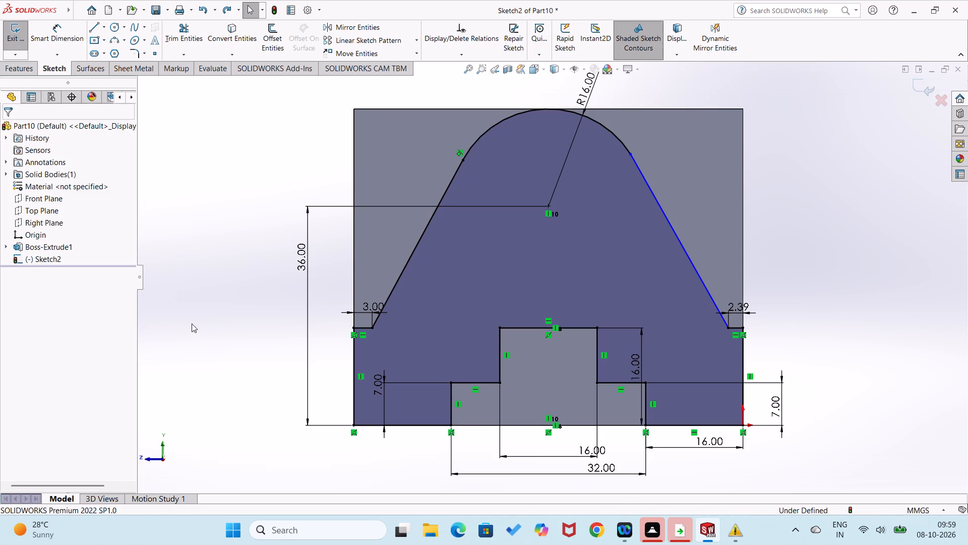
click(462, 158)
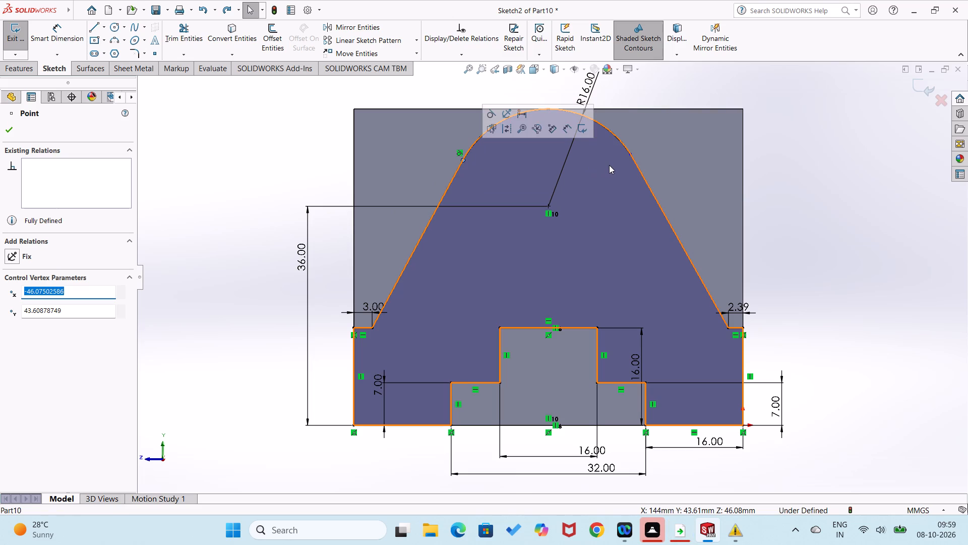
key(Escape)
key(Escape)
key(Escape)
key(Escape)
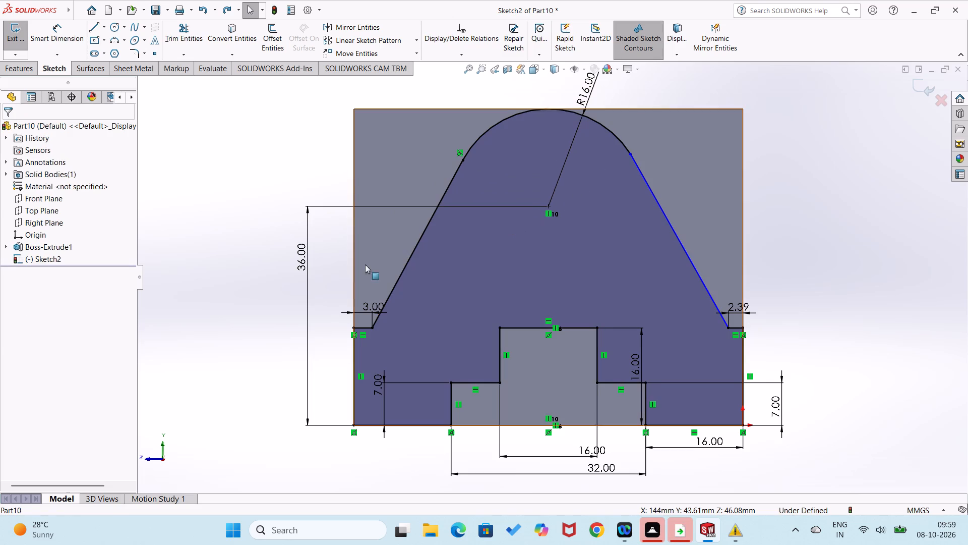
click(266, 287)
Add a horizontal relation between the two endpoints of the top arc.
click(464, 162)
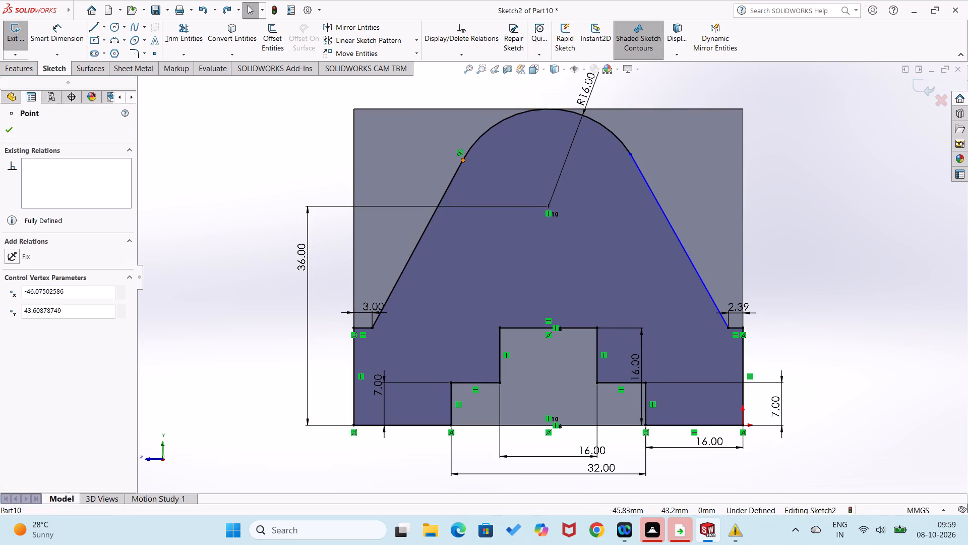
ctrl+click(632, 155)
click(12, 235)
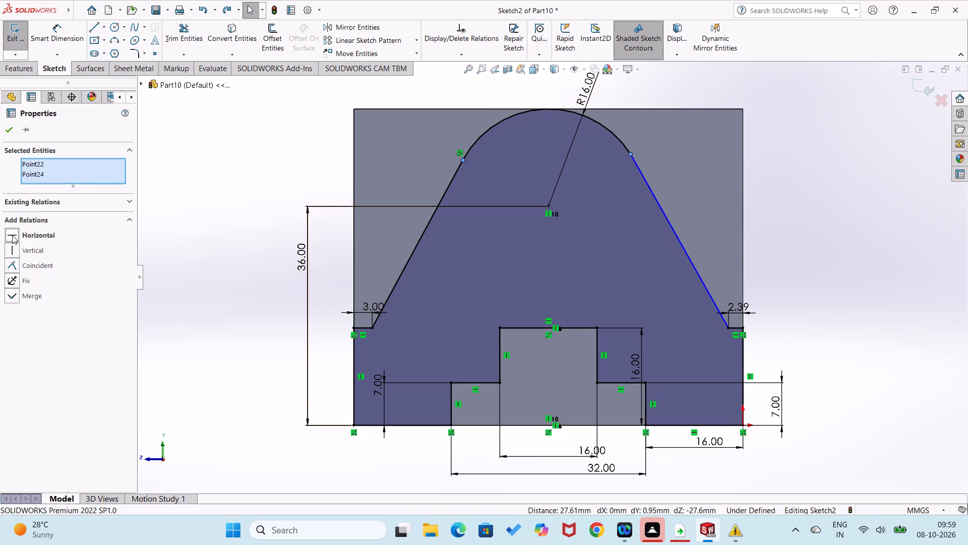
click(9, 127)
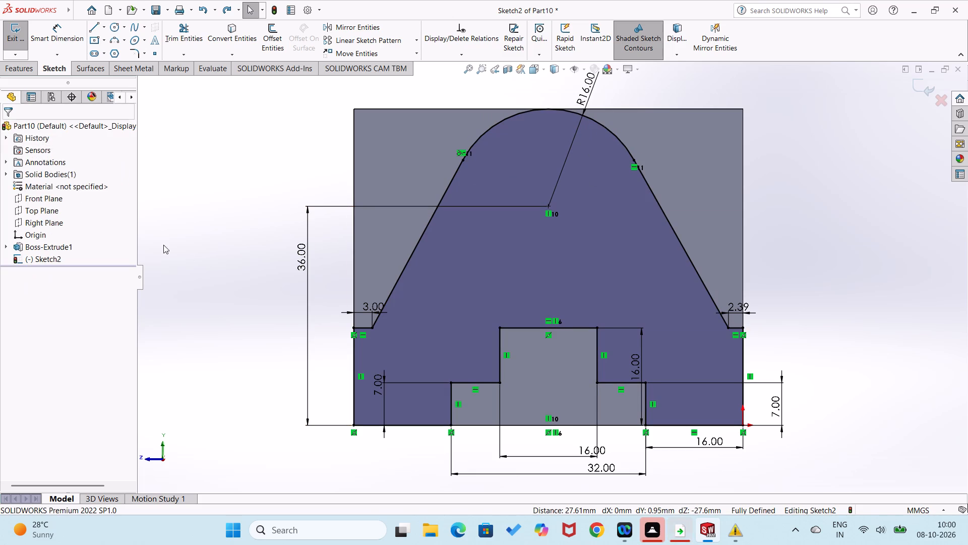
click(263, 317)
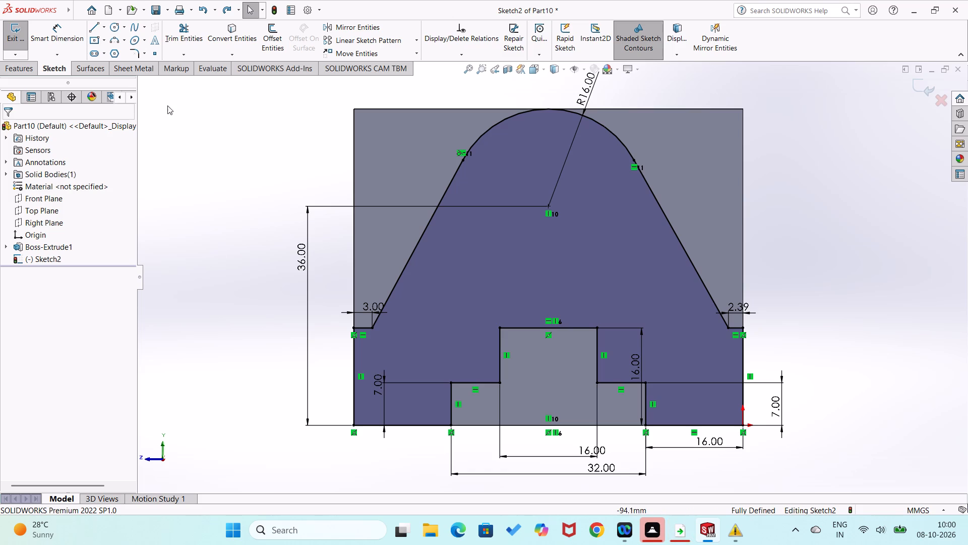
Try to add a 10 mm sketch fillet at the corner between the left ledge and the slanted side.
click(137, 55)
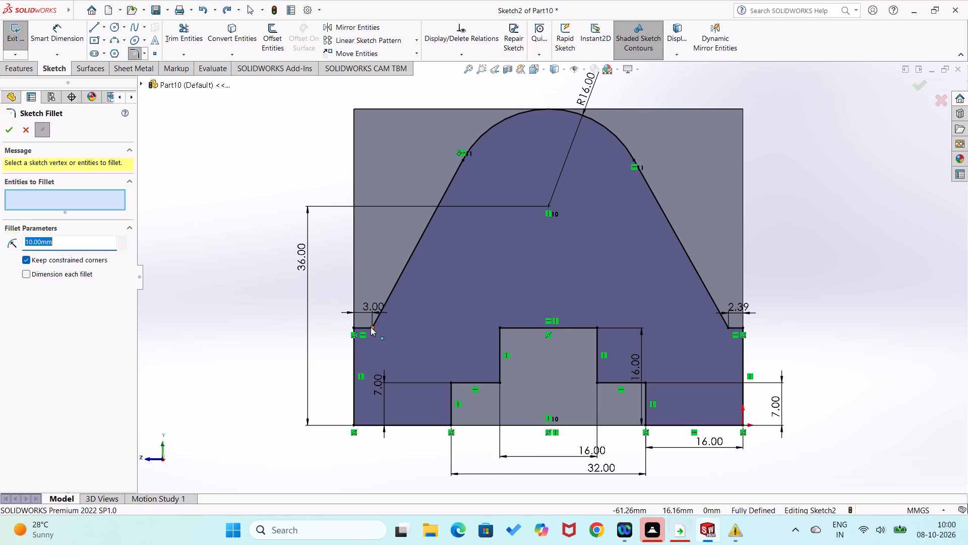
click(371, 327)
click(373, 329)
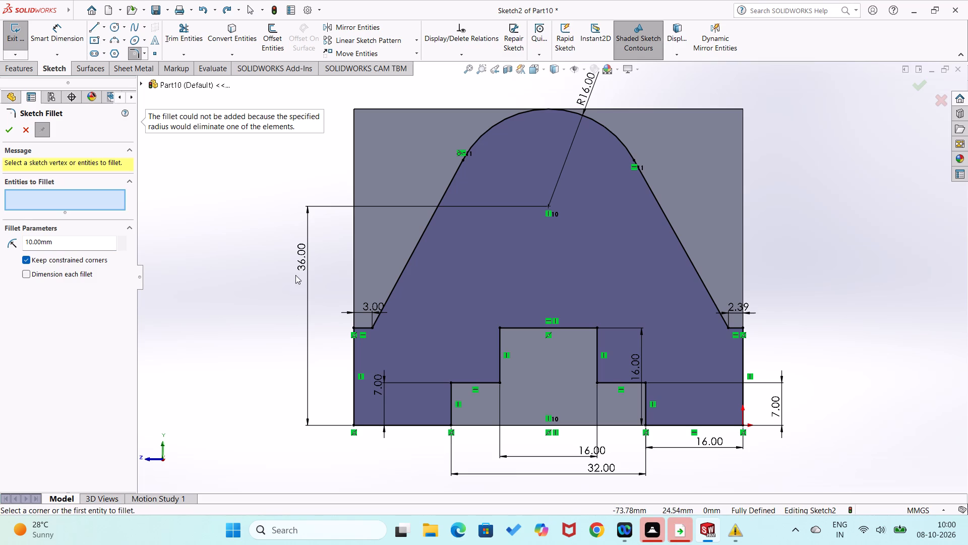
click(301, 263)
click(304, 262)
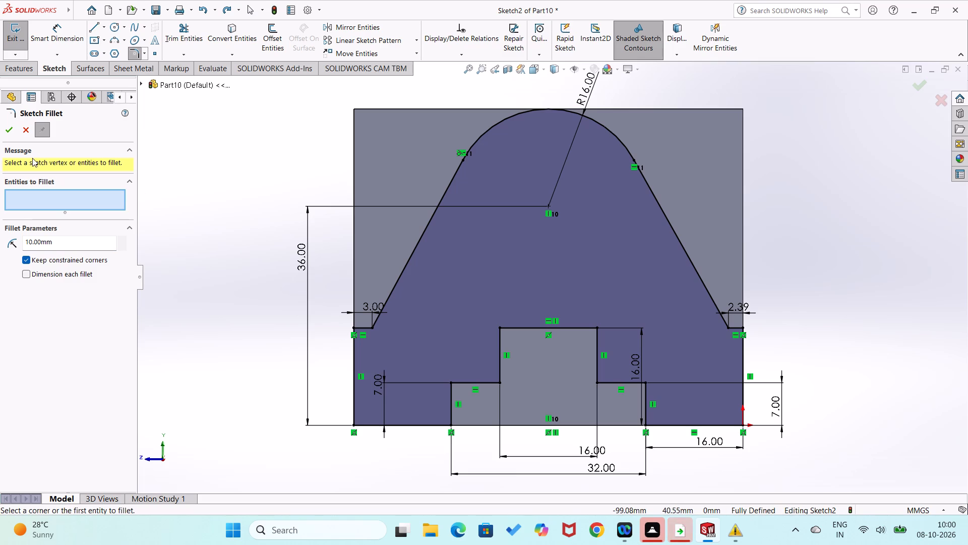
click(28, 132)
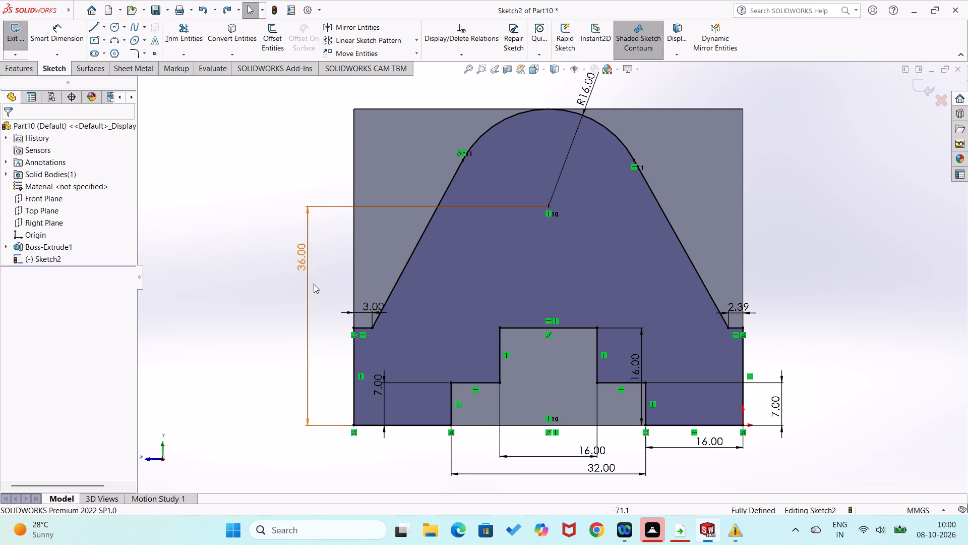
Delete the width dimensions of both the left and right ledges in the end-face profile.
click(376, 307)
key(Delete)
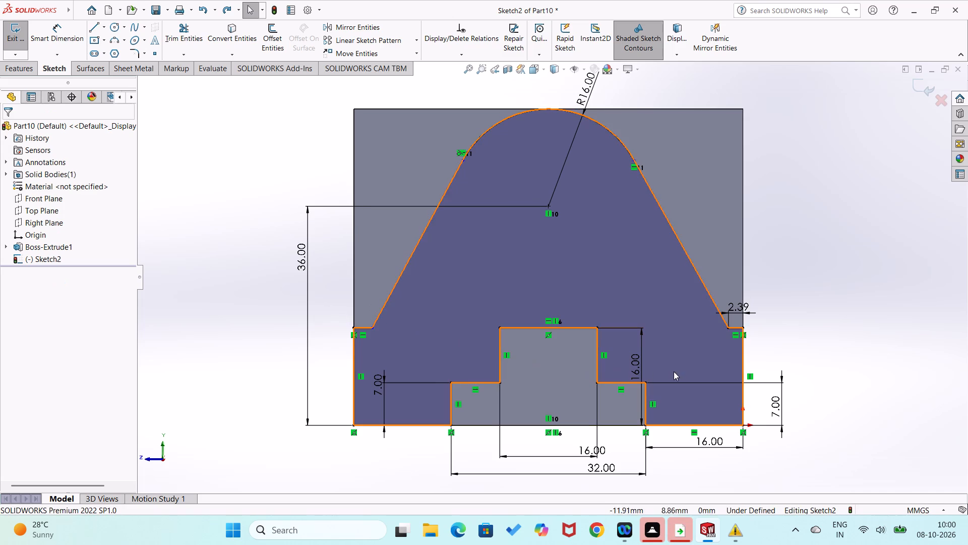
click(737, 312)
key(Delete)
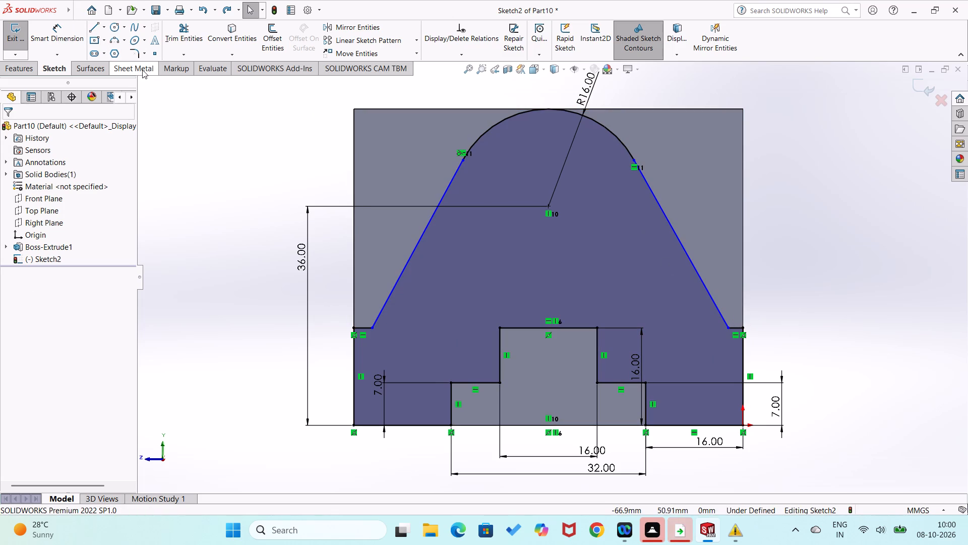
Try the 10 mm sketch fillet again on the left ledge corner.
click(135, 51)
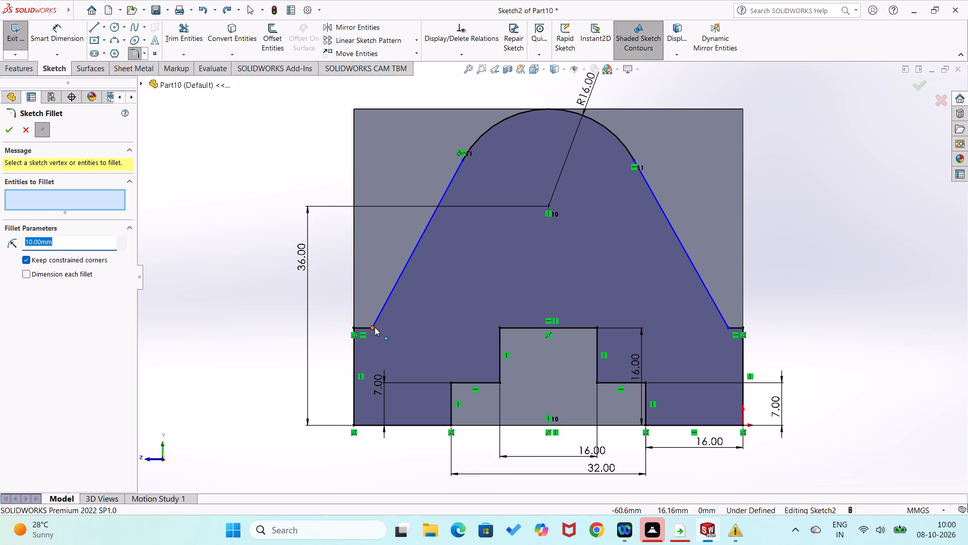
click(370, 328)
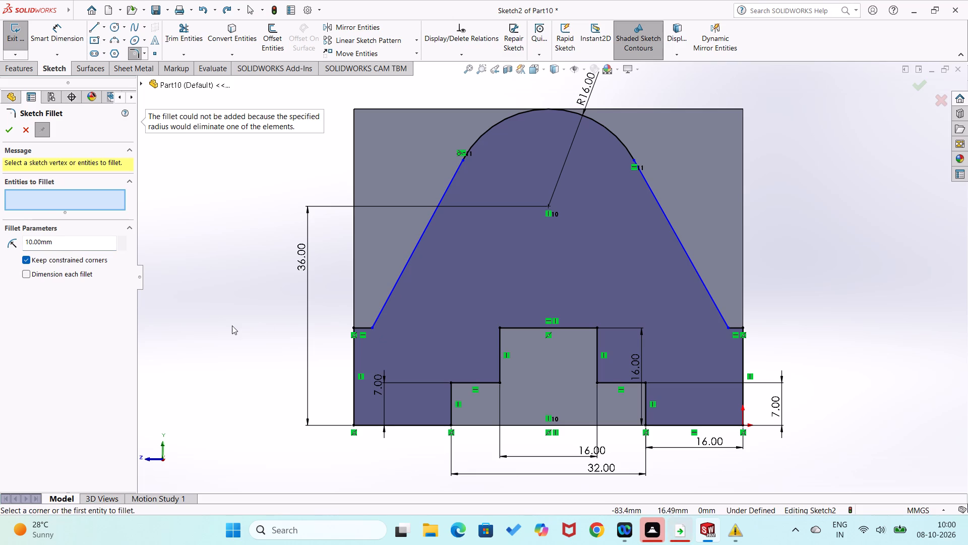
Dimension the left and right ledges of the end-face profile at 3 mm wide each.
right_drag(218, 333, 214, 233)
click(367, 328)
click(365, 308)
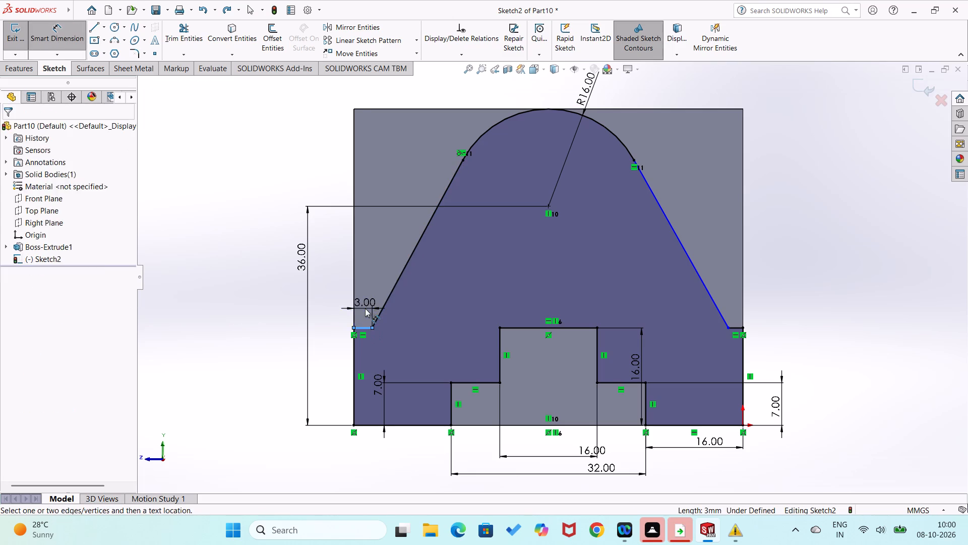
click(324, 293)
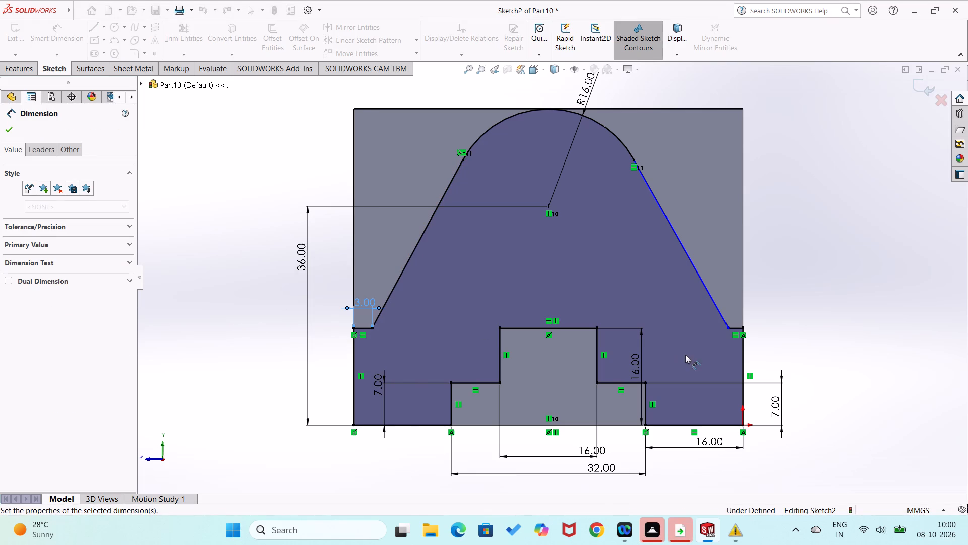
click(736, 326)
click(739, 315)
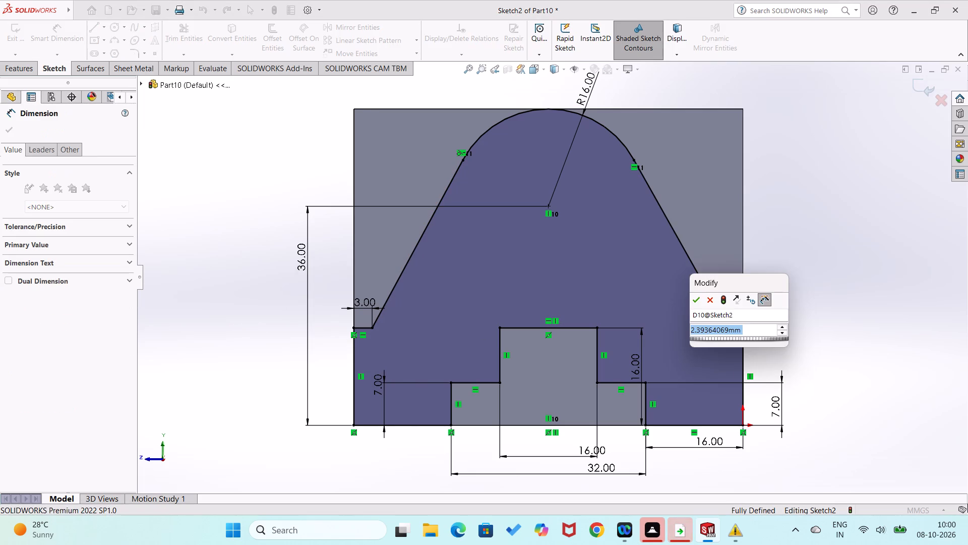
key(3)
key(Return)
click(804, 306)
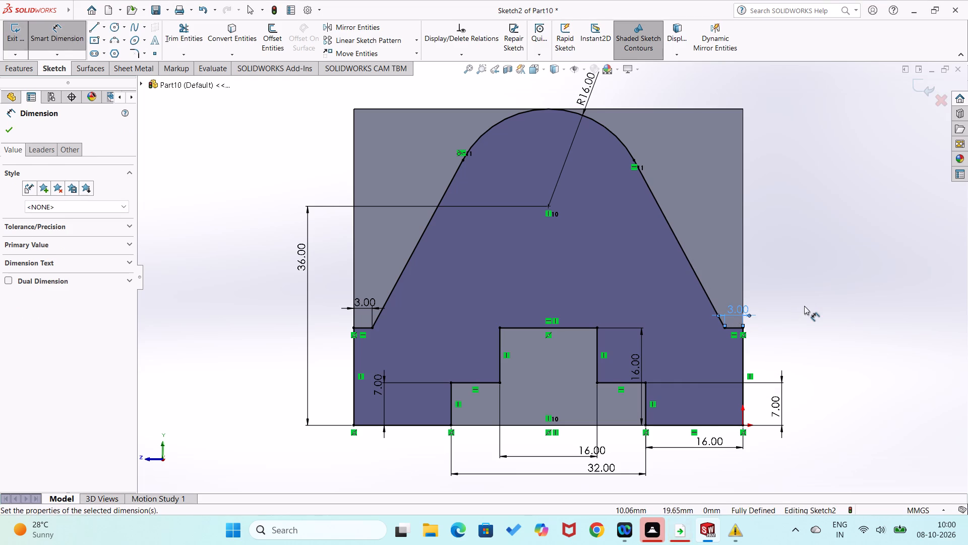
click(234, 283)
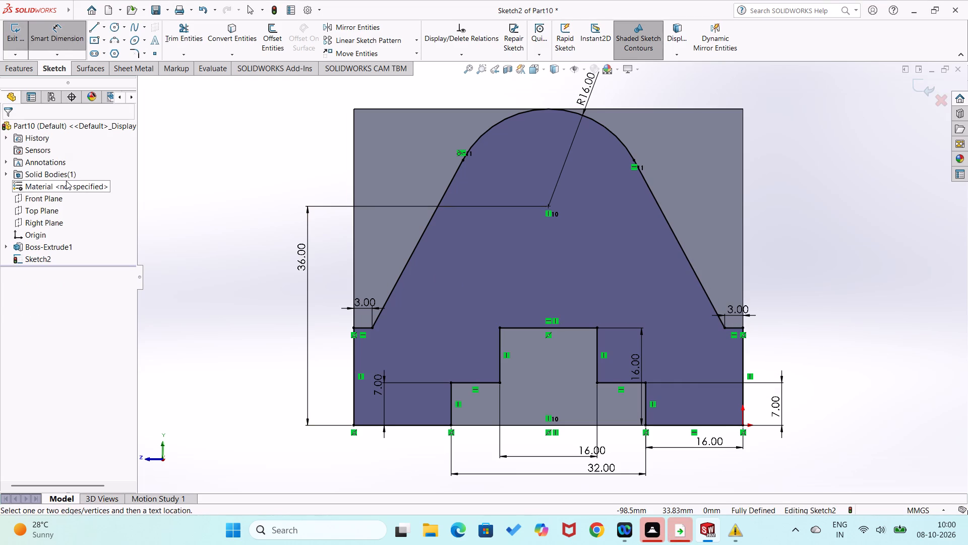
Cut-extrude the end-face profile blind to 64 mm with the cut side flipped, removing material outside the outline.
click(16, 68)
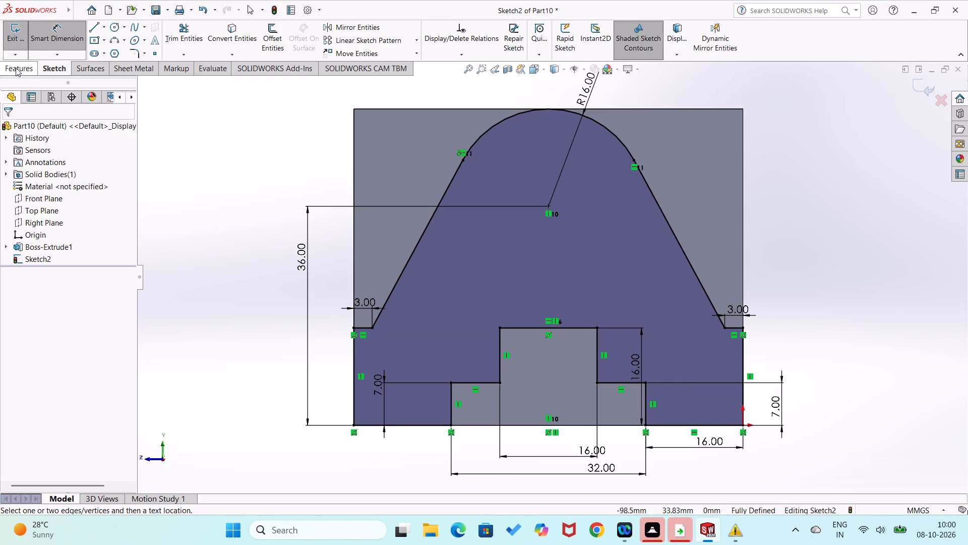
click(174, 38)
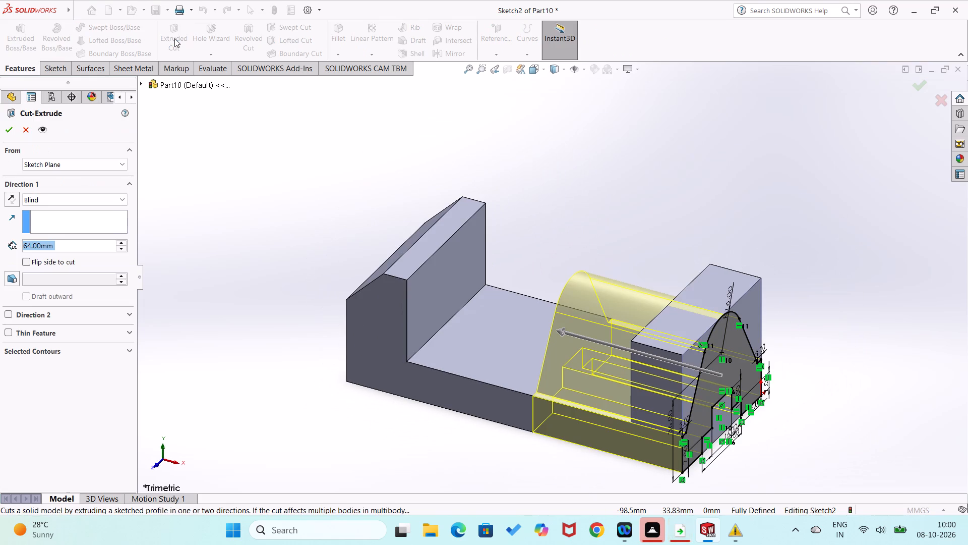
click(26, 263)
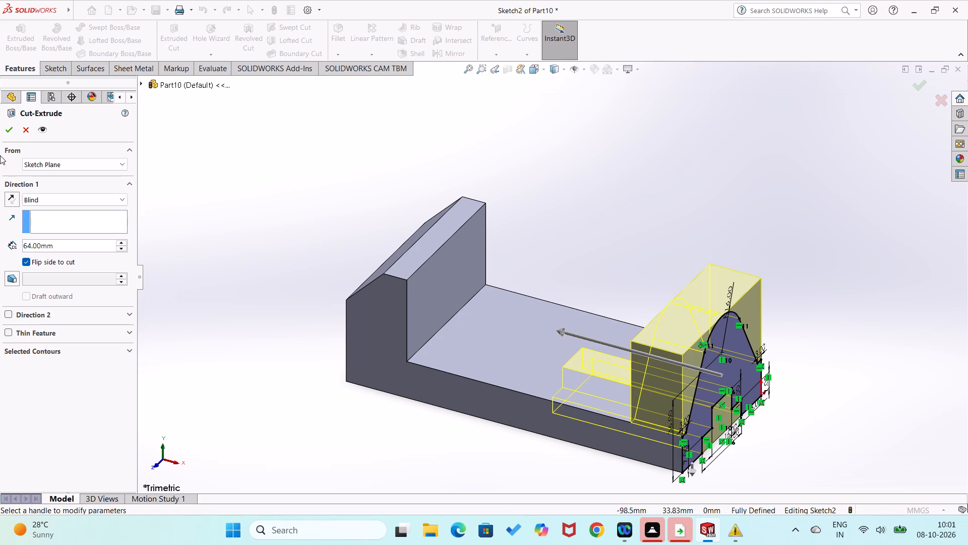
click(14, 128)
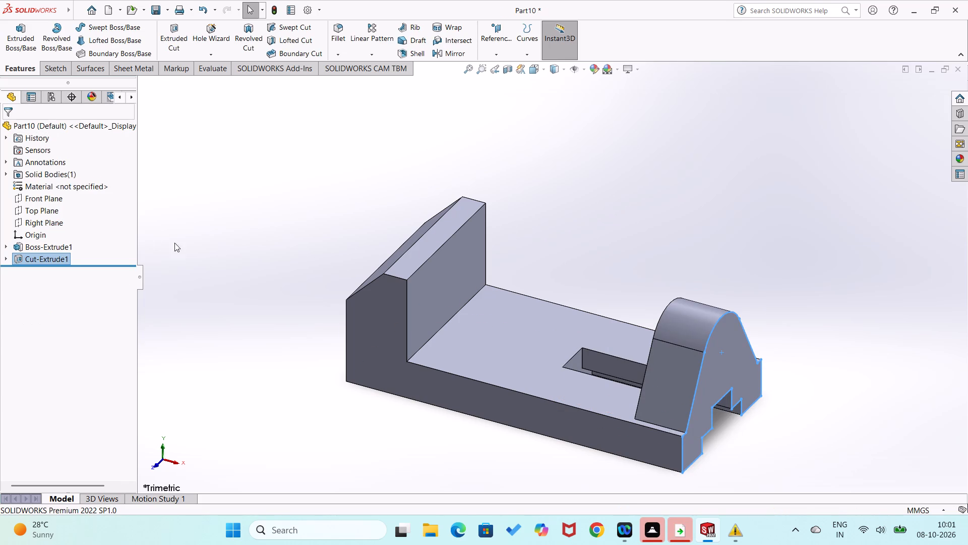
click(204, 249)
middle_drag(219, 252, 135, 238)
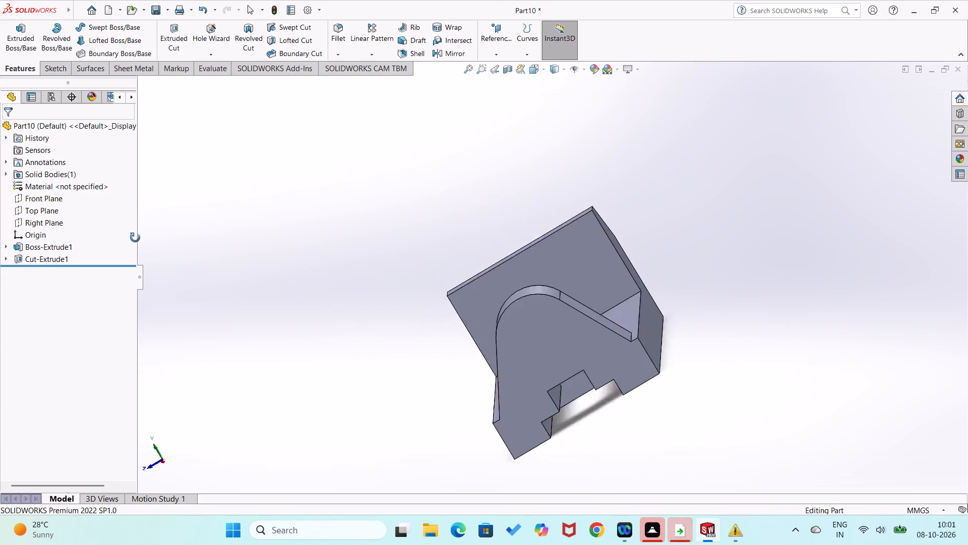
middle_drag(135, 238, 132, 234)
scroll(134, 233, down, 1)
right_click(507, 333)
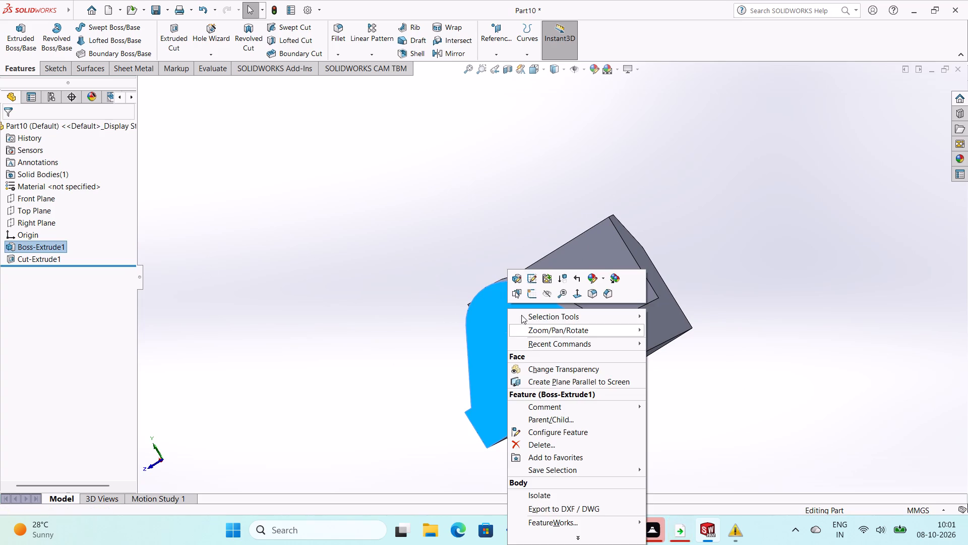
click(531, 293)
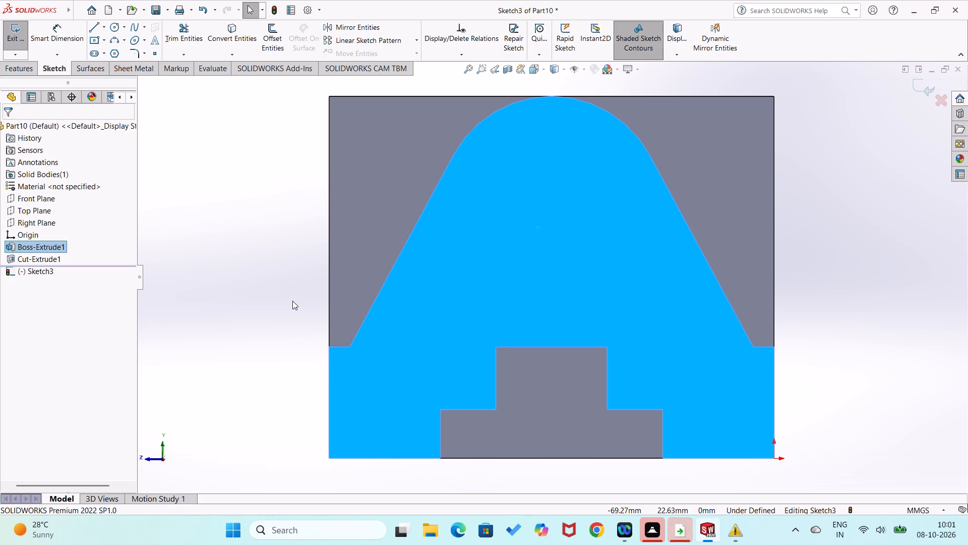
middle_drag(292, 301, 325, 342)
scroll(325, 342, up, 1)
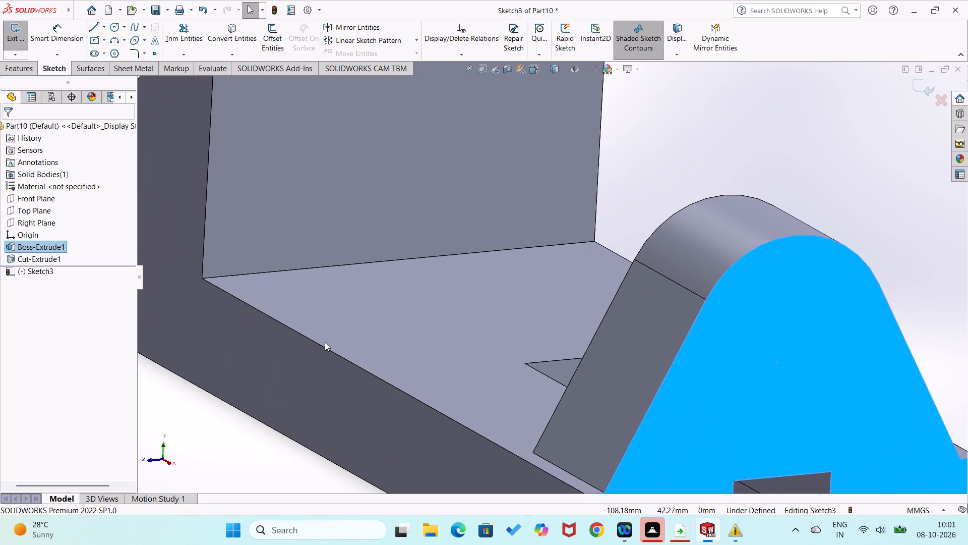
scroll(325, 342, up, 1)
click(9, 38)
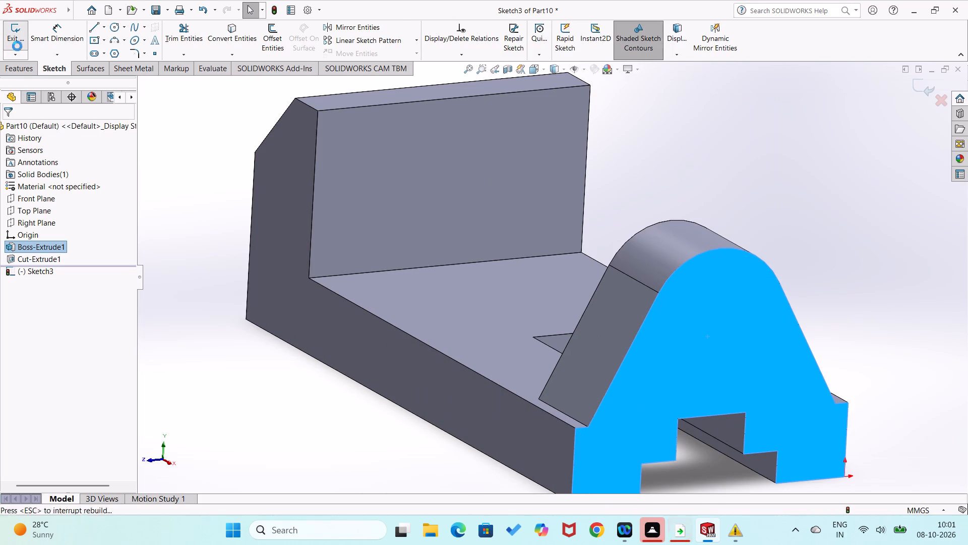
Create a reference plane offset 70+38 mm (108 mm) from the profiled end face, flipped towards the opposite upright wall.
click(491, 52)
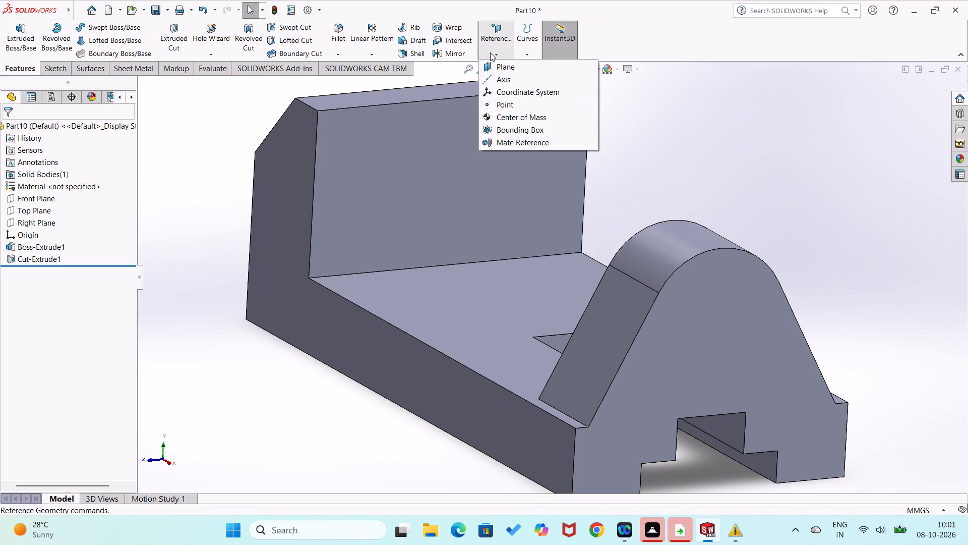
click(506, 71)
click(679, 339)
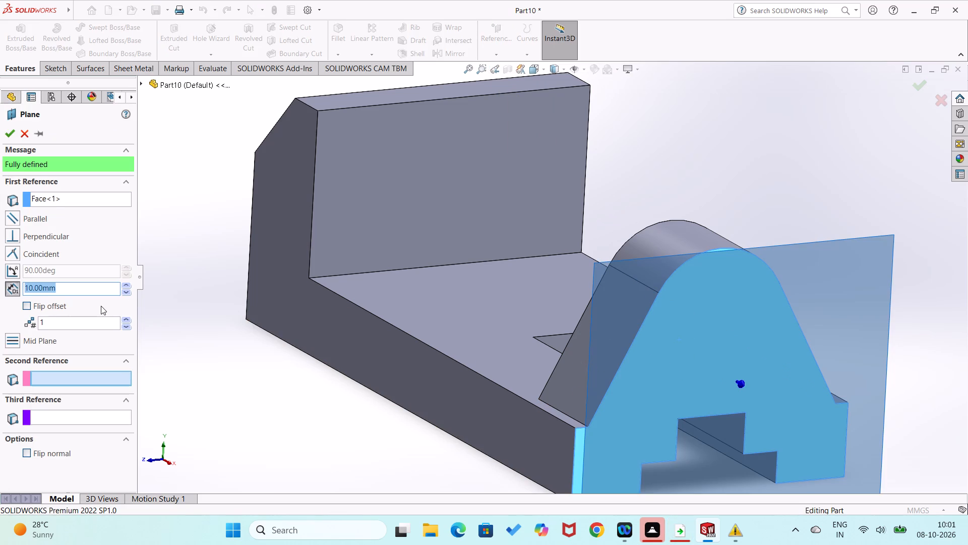
text(70+38)
key(Return)
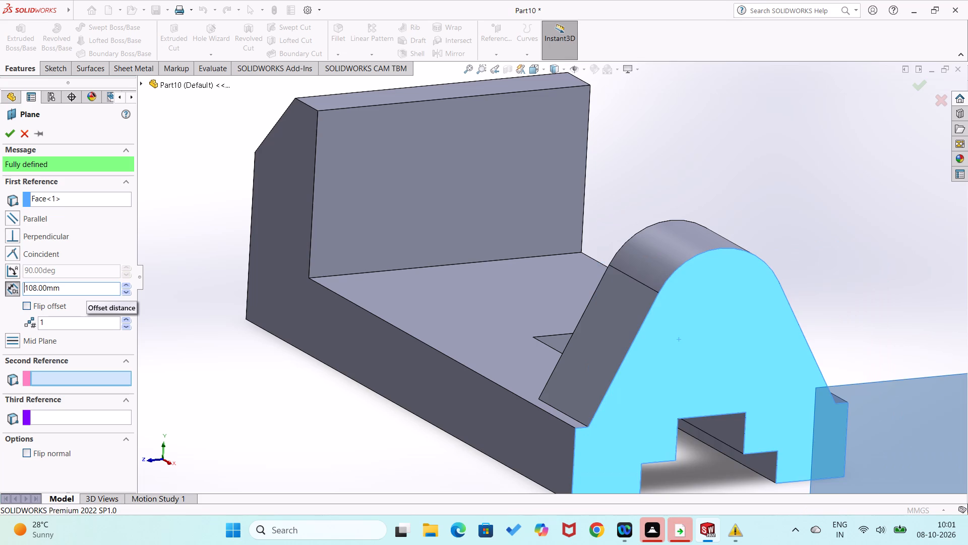
click(31, 307)
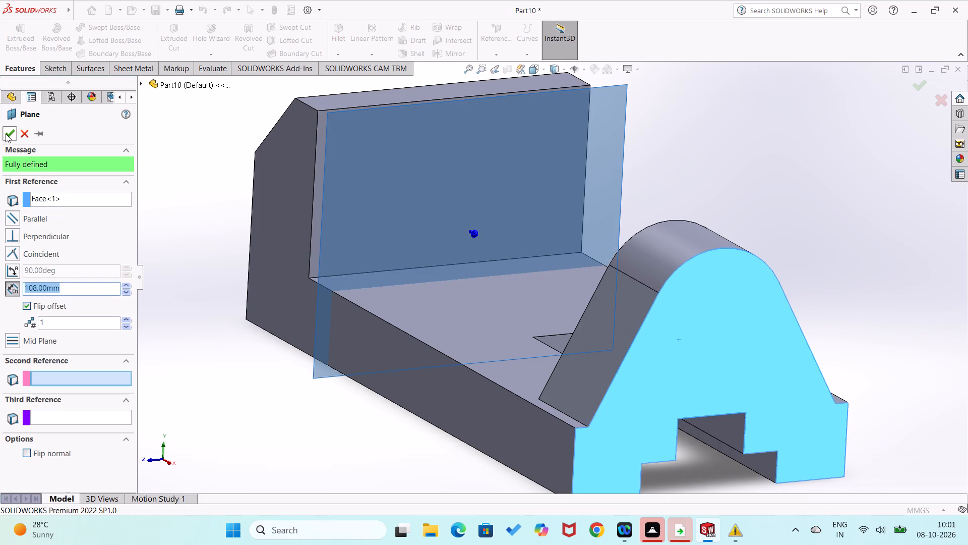
click(6, 133)
click(162, 348)
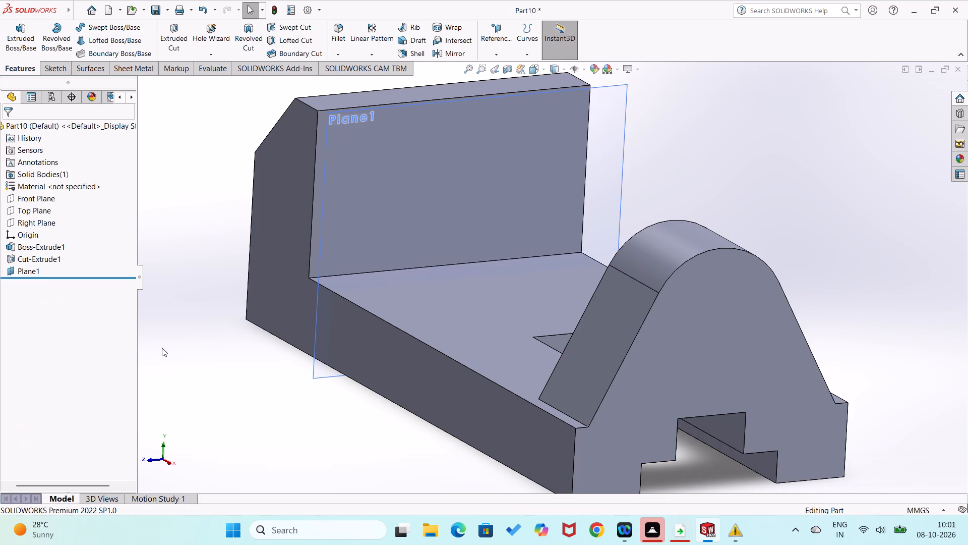
Sketch a corner rectangle on the new offset plane, spanning the body's full 64 mm width and height between opposite corners.
right_click(311, 376)
click(330, 361)
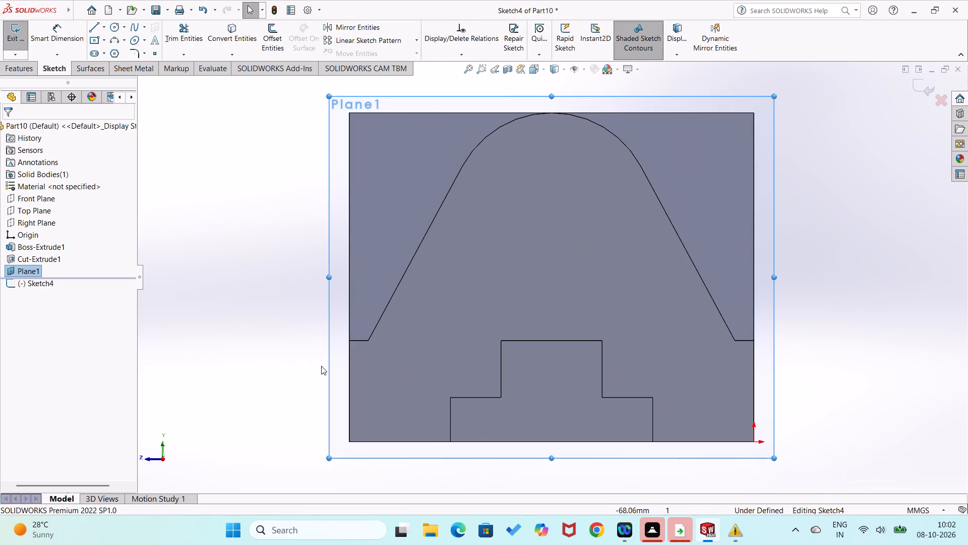
right_drag(312, 362, 293, 409)
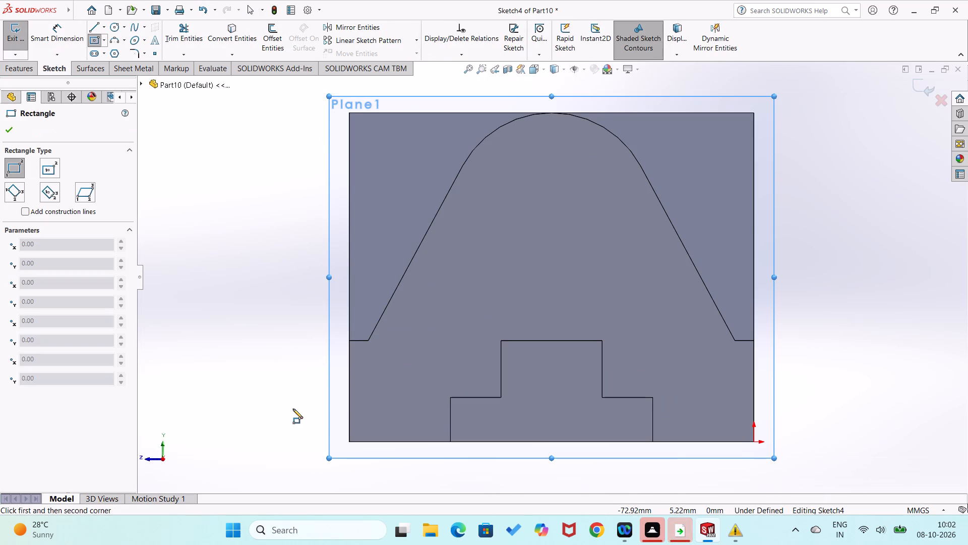
click(350, 442)
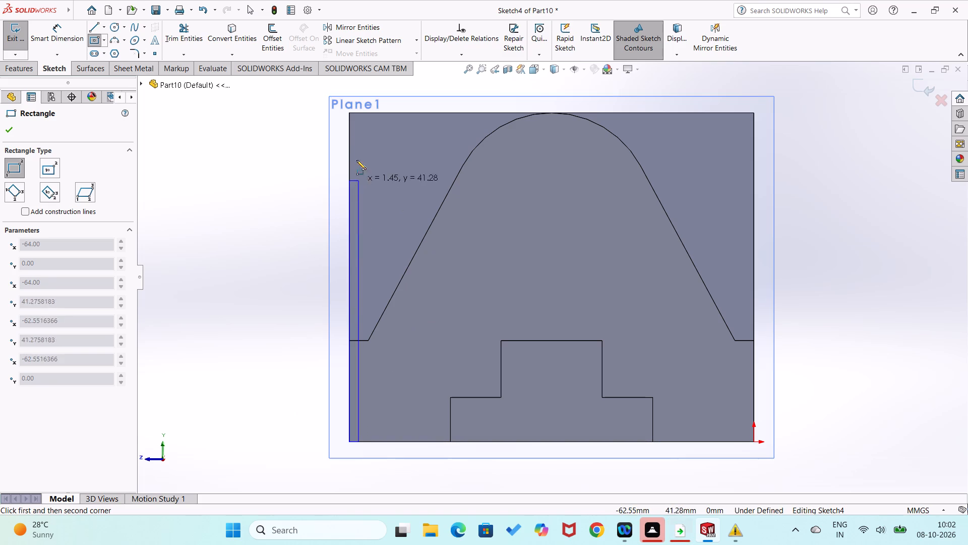
click(754, 113)
right_drag(823, 248, 835, 183)
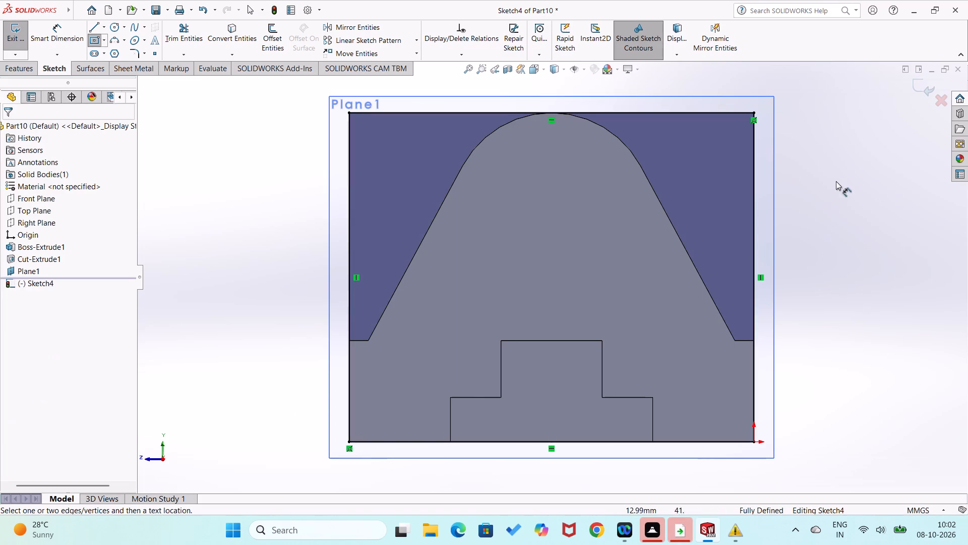
Extrude the full-width rectangle on the offset plane as a blind 5 mm boss towards the profiled end, merged with the body.
middle_drag(829, 284, 850, 344)
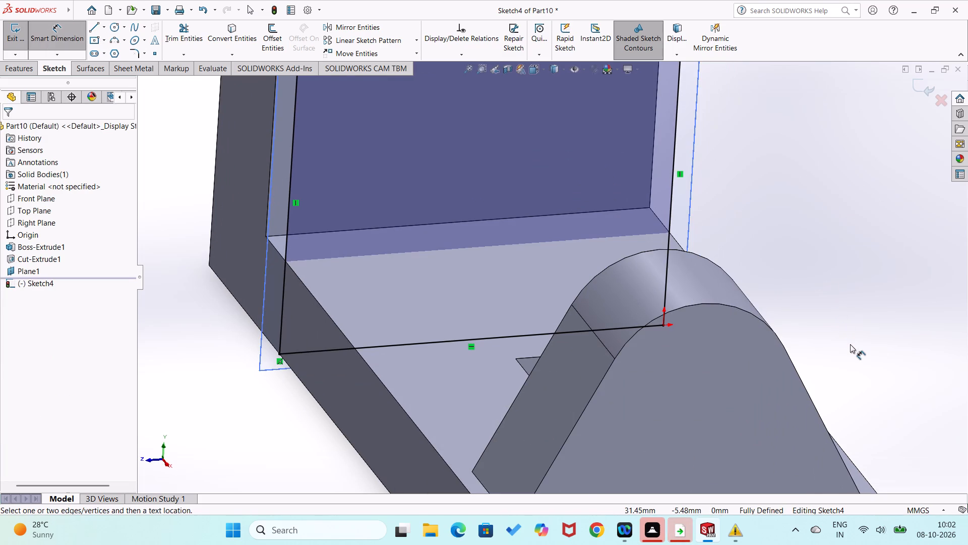
click(24, 66)
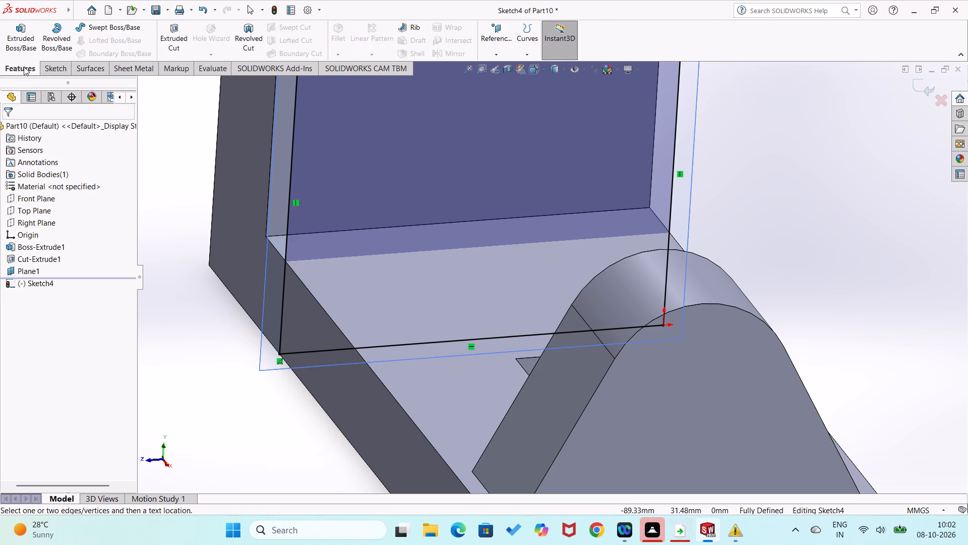
click(25, 45)
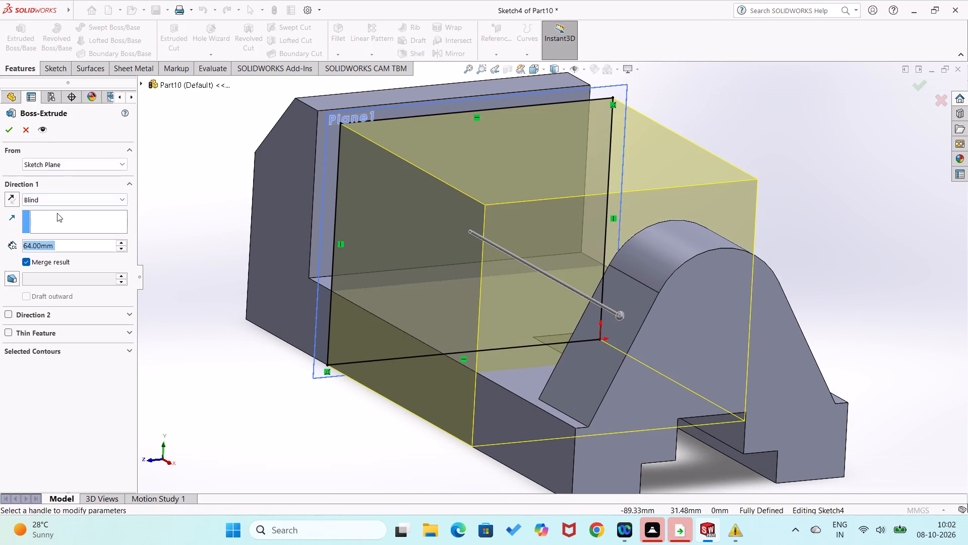
key(5)
key(Return)
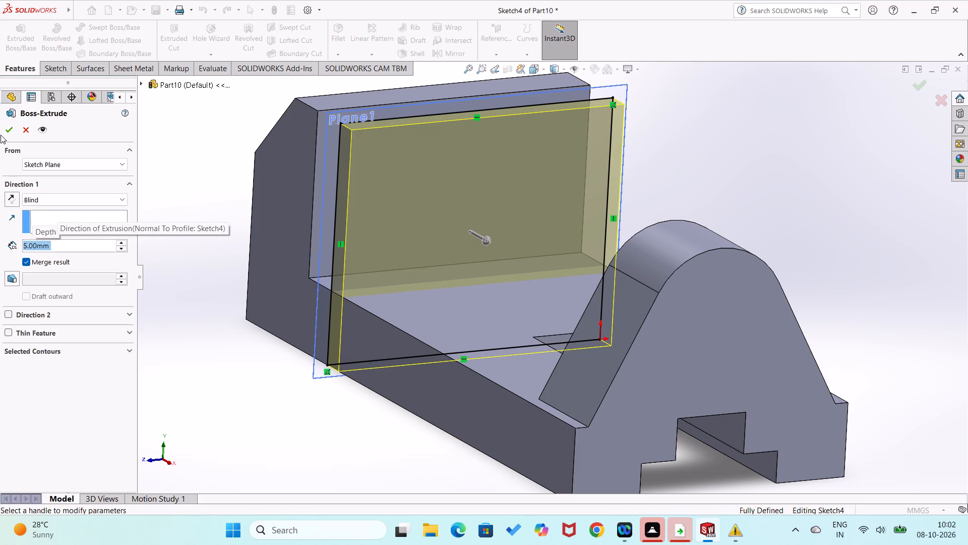
click(6, 123)
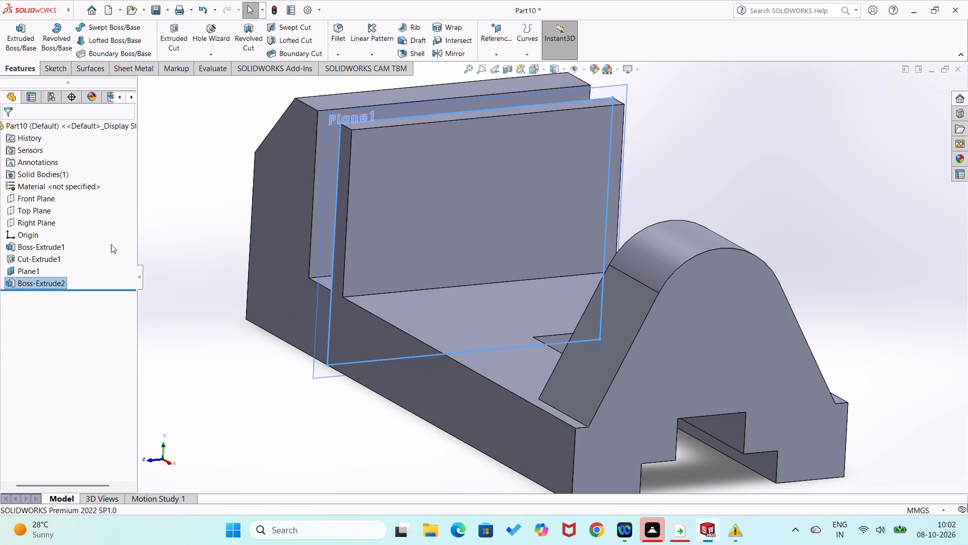
click(154, 298)
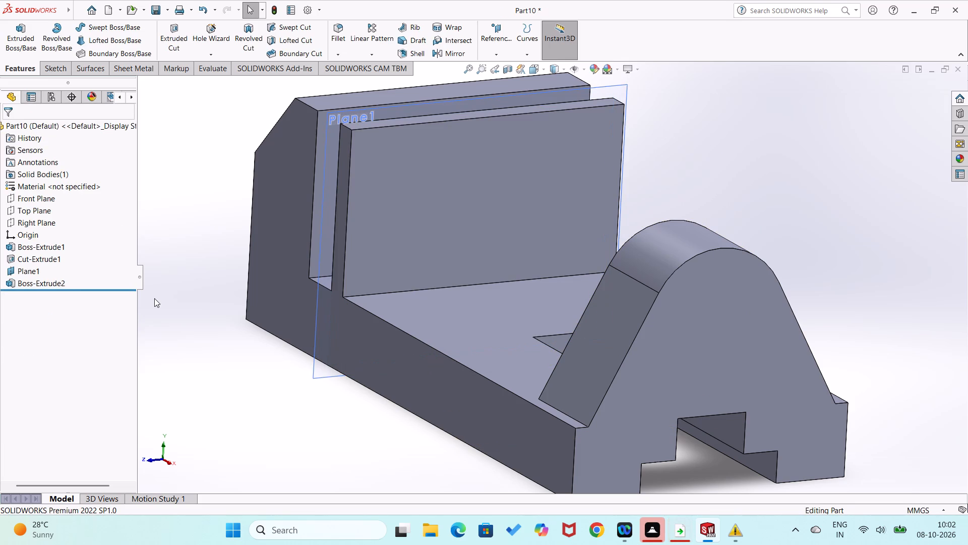
Create a reference plane offset 108-5 mm (103 mm) from the profiled end face, flipped towards the 5 mm plate.
right_click(488, 58)
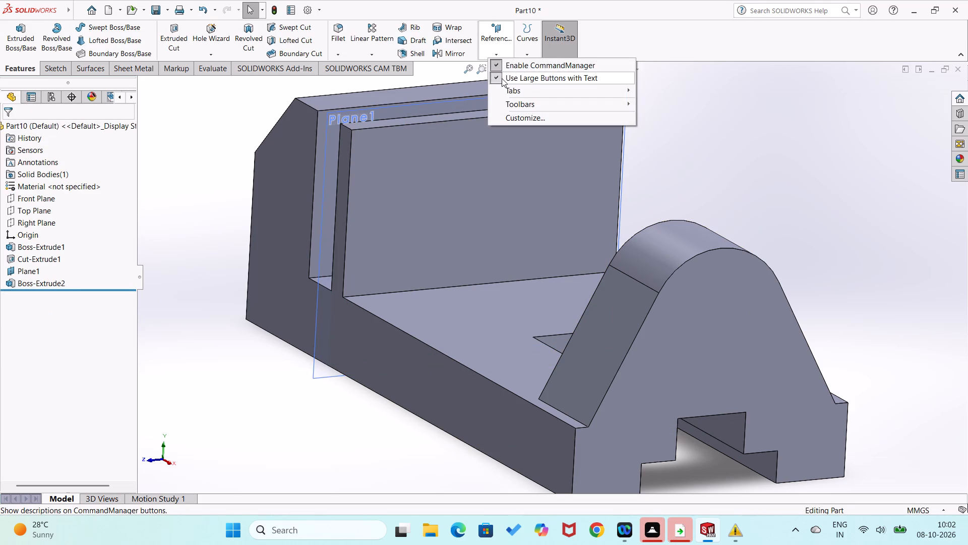
click(241, 195)
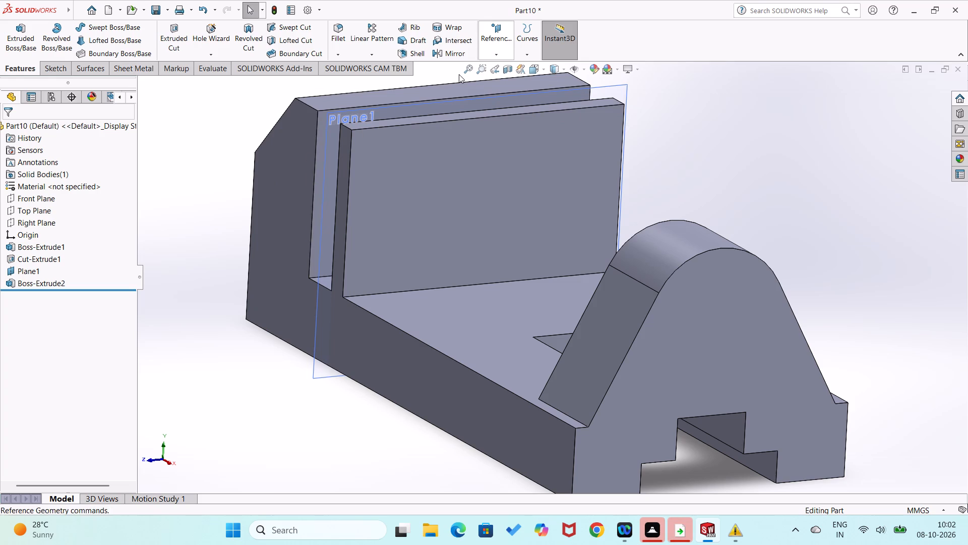
click(493, 54)
click(495, 61)
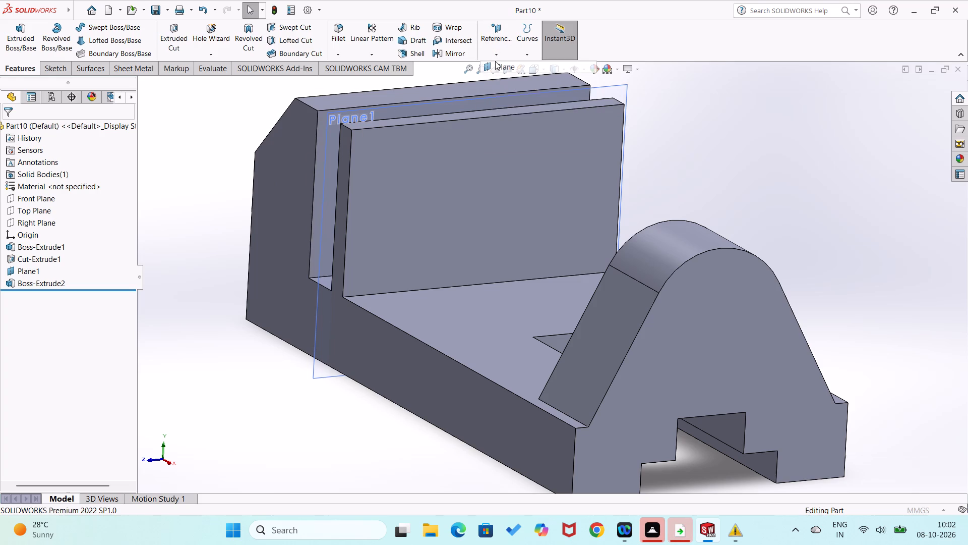
click(678, 341)
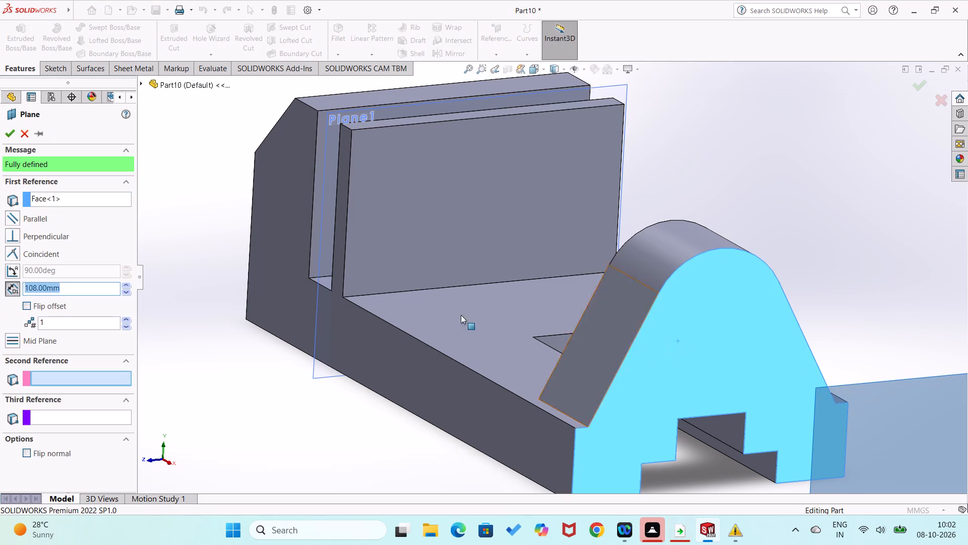
key(1)
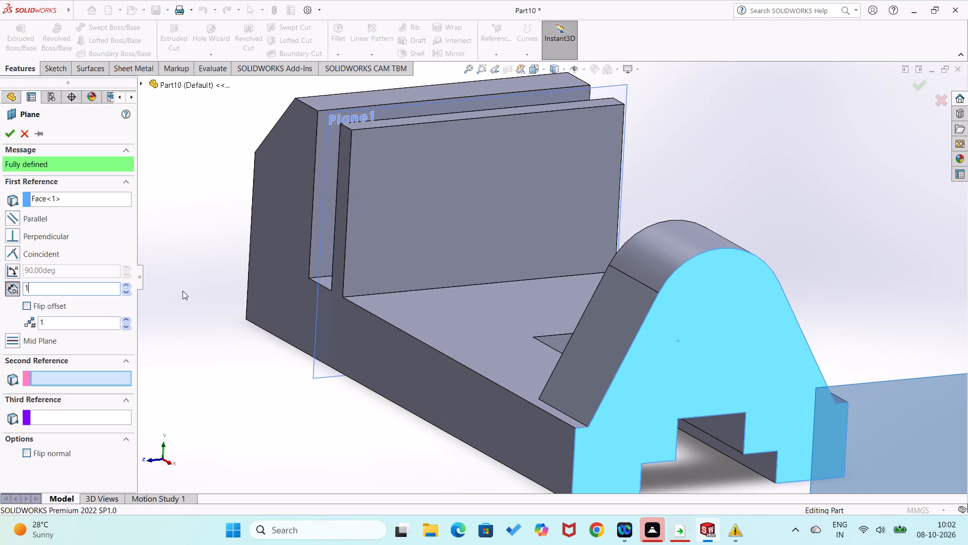
text(08)
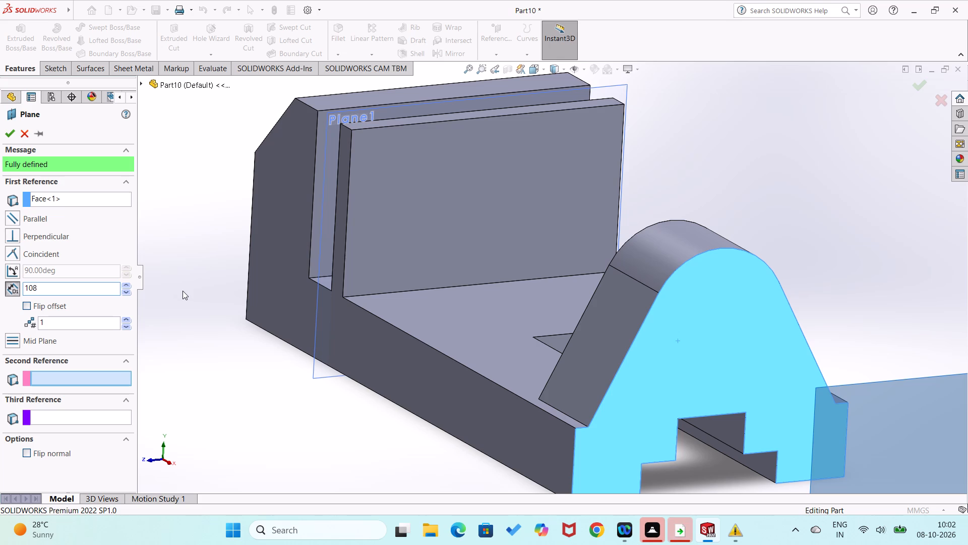
text(-5)
key(Return)
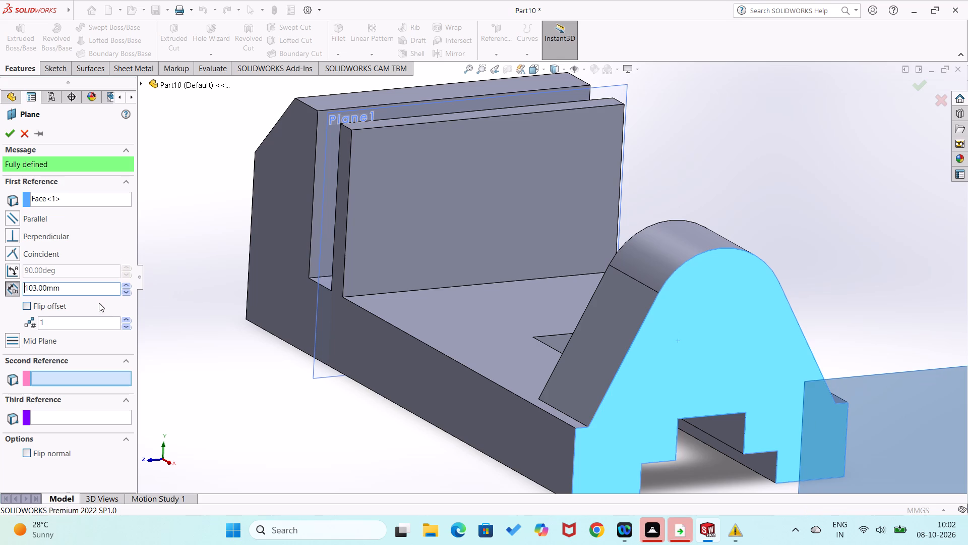
click(25, 308)
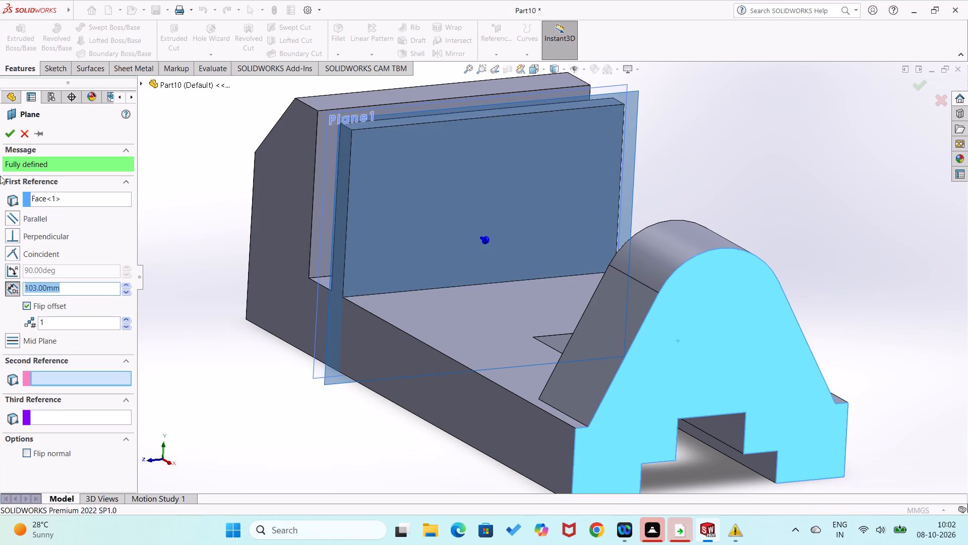
click(12, 135)
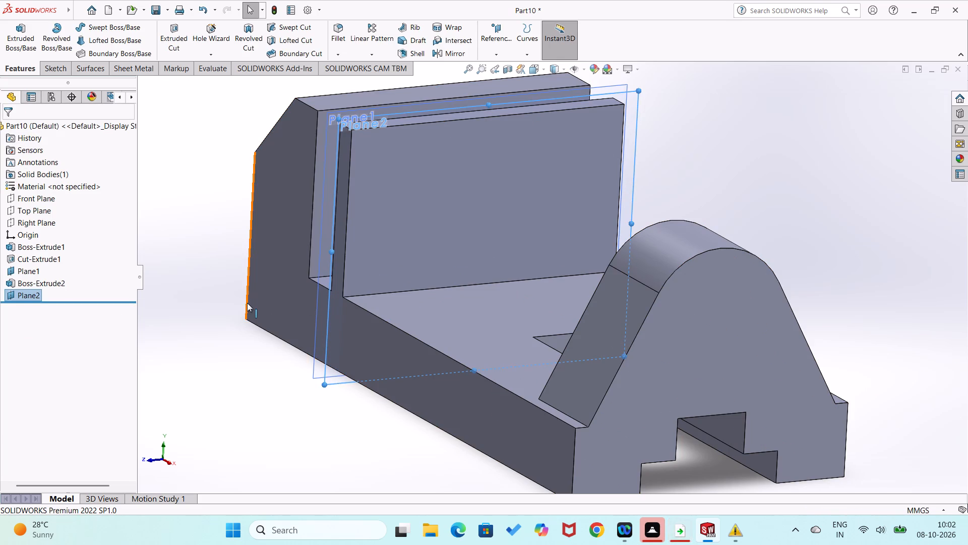
On the new 103 mm offset plane, sketch the end profile's outline: both 3 mm ledges, the two slanted sides and the R16 top arc.
click(247, 303)
right_click(332, 385)
click(352, 370)
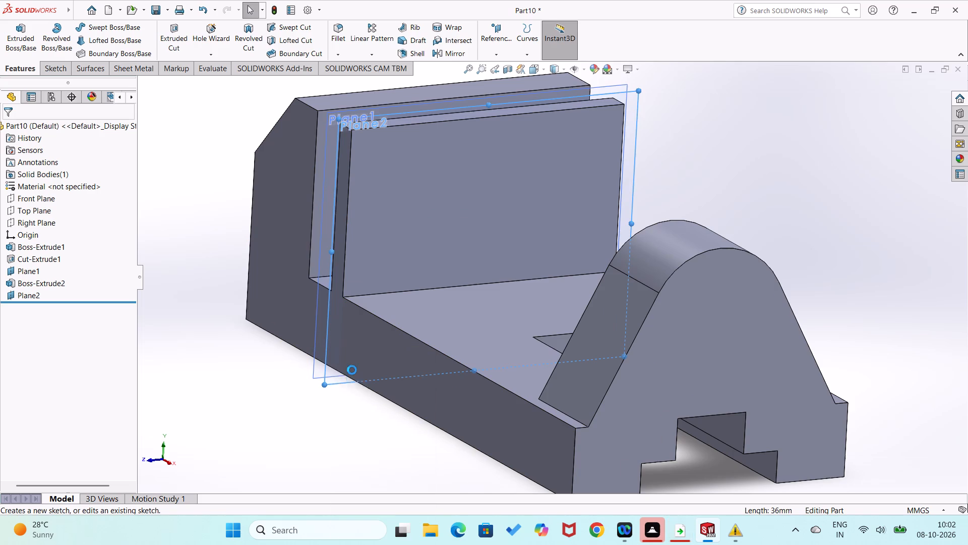
click(254, 378)
right_drag(267, 361, 184, 393)
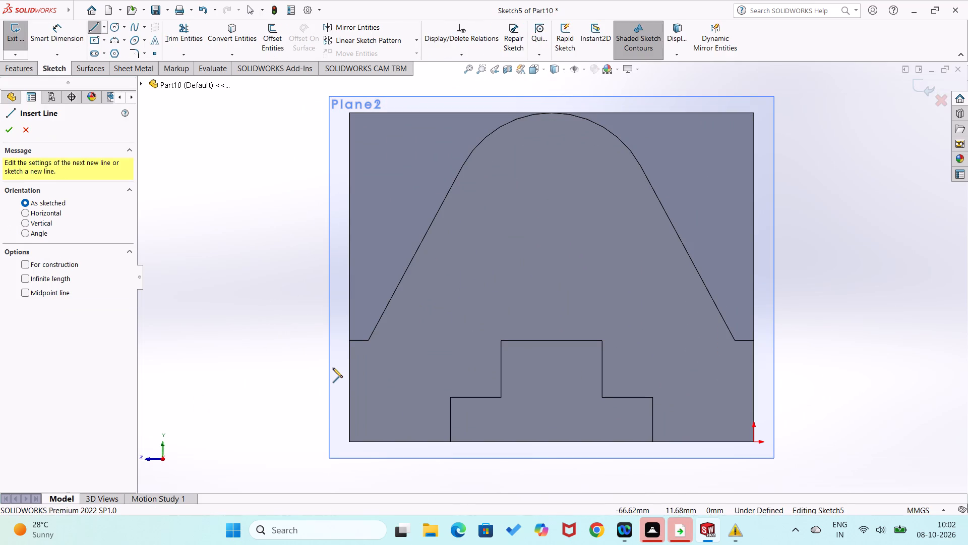
click(349, 341)
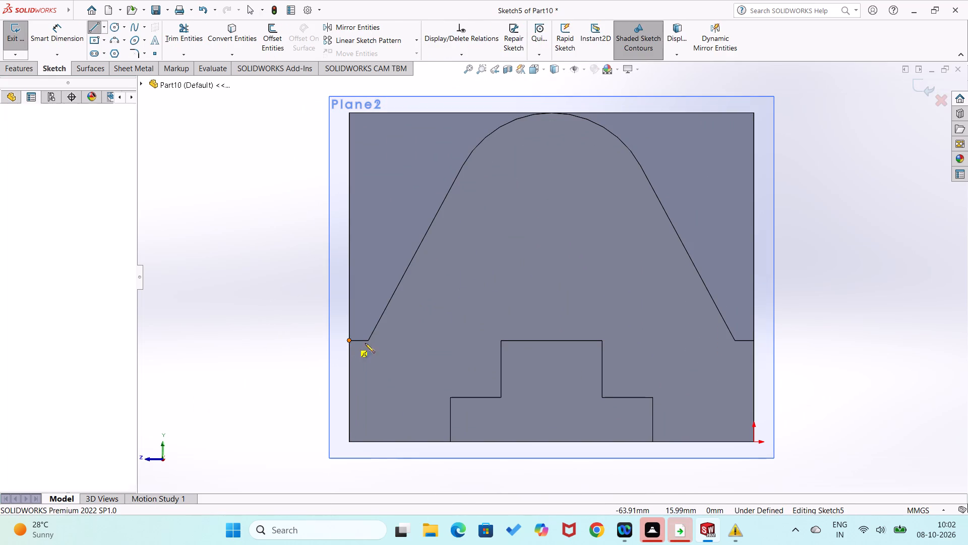
click(369, 342)
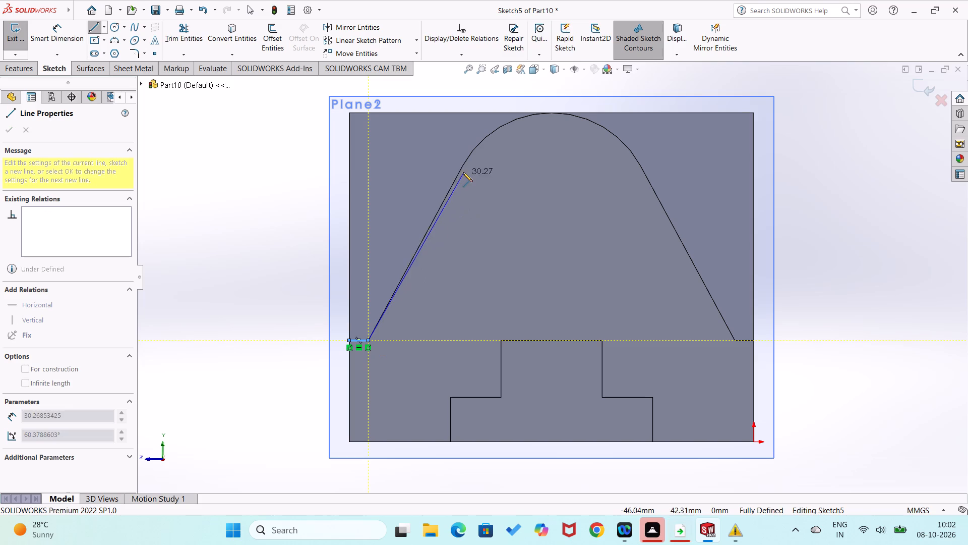
click(462, 169)
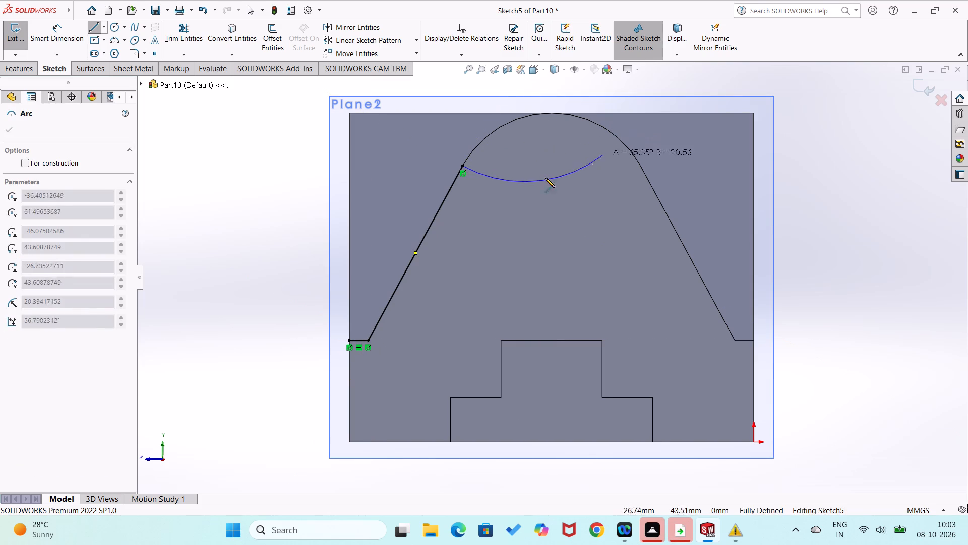
right_drag(537, 197, 442, 260)
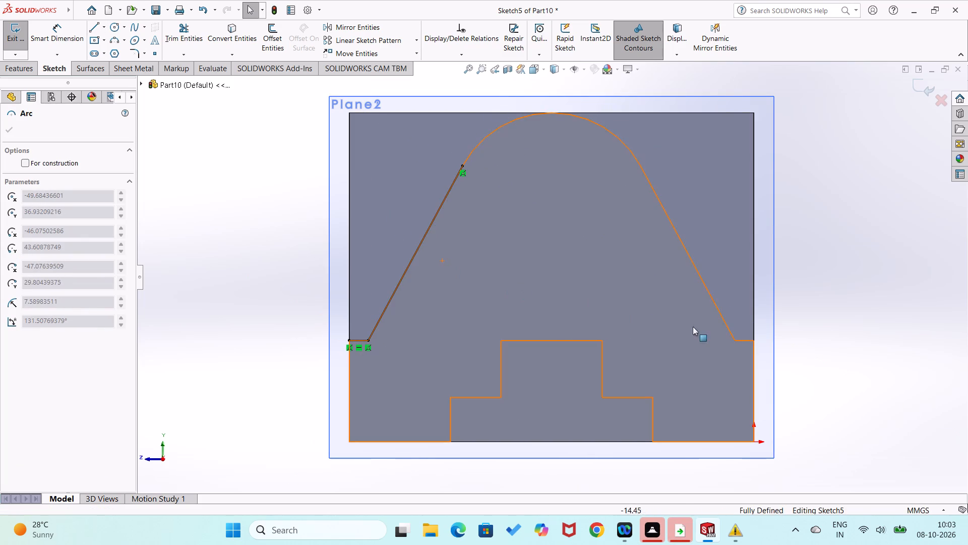
right_drag(851, 341, 794, 374)
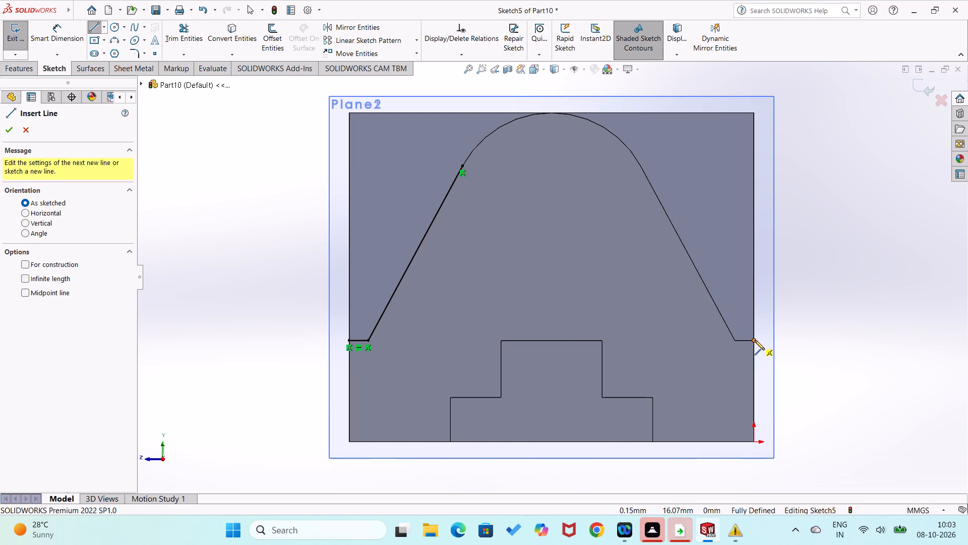
click(755, 340)
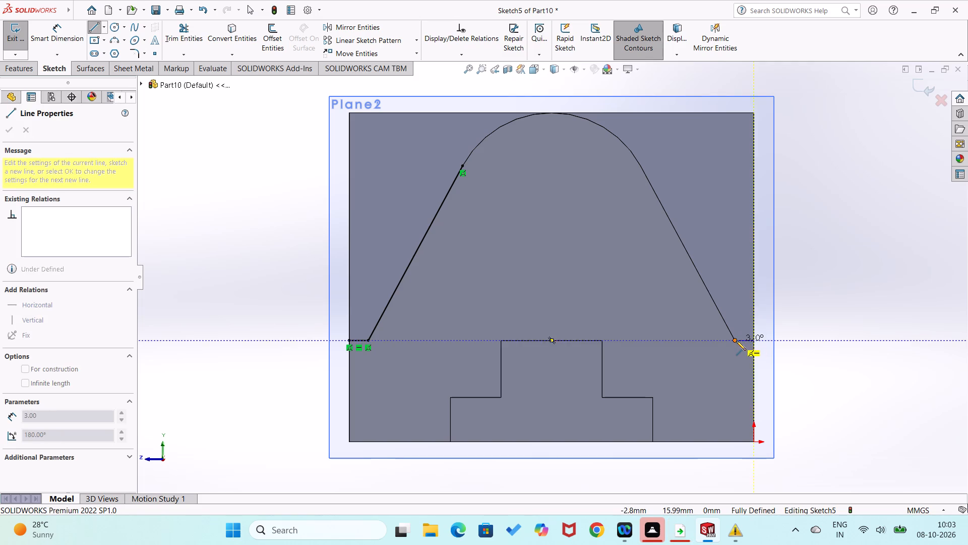
click(736, 341)
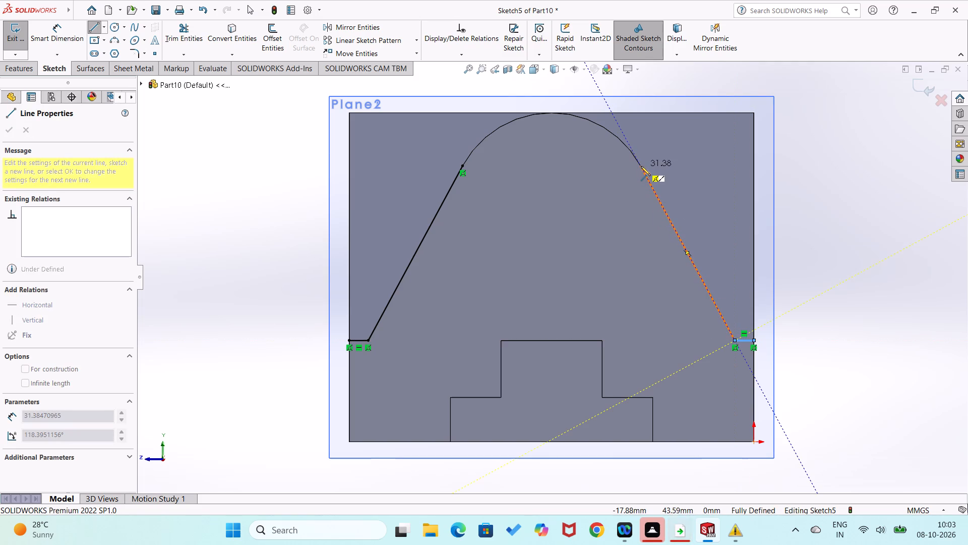
click(640, 165)
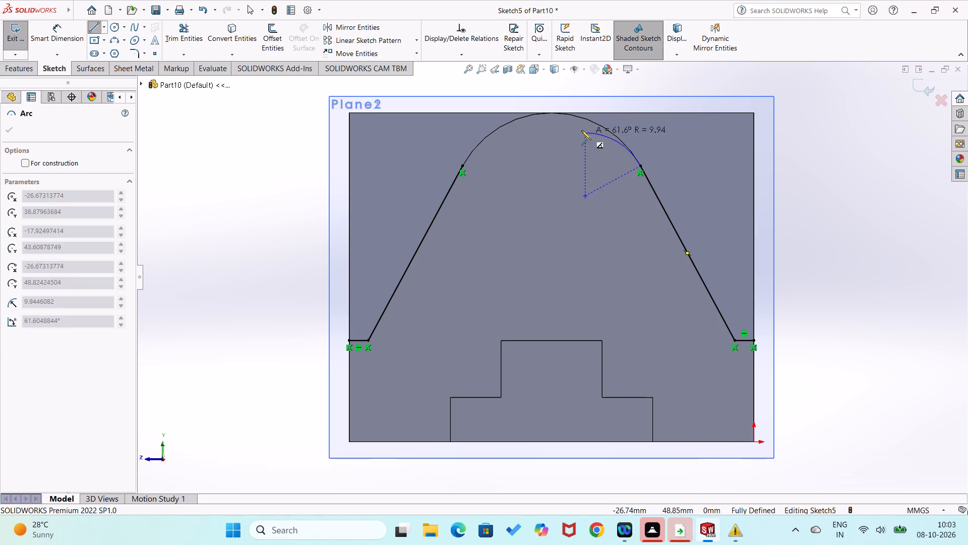
click(463, 168)
Delete the left ledge line and the left slanted line from the sketched outline.
right_drag(280, 275, 303, 190)
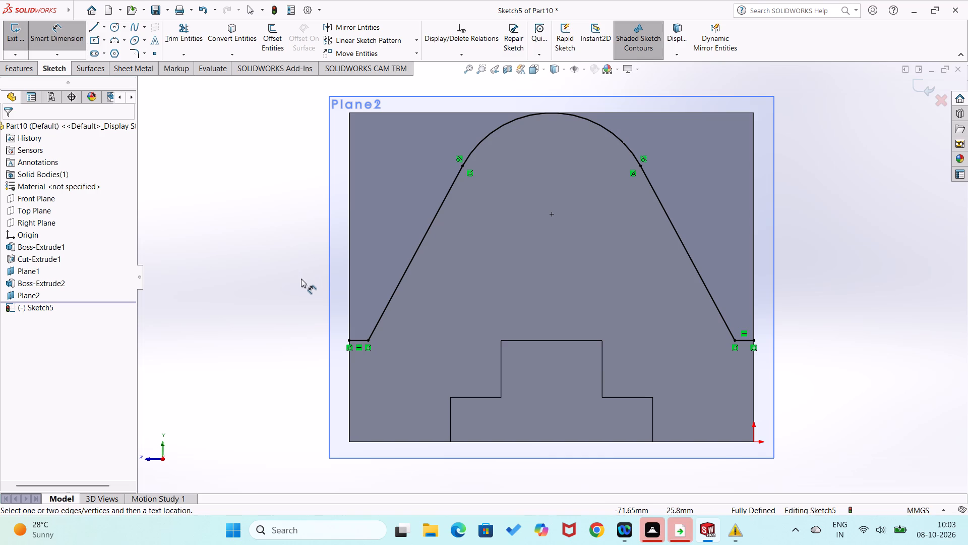
click(356, 340)
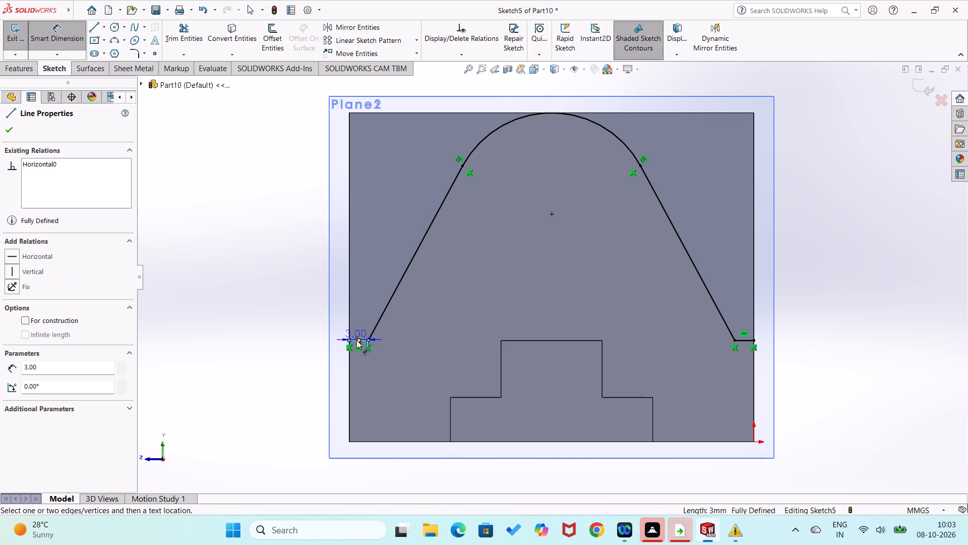
key(Delete)
click(382, 315)
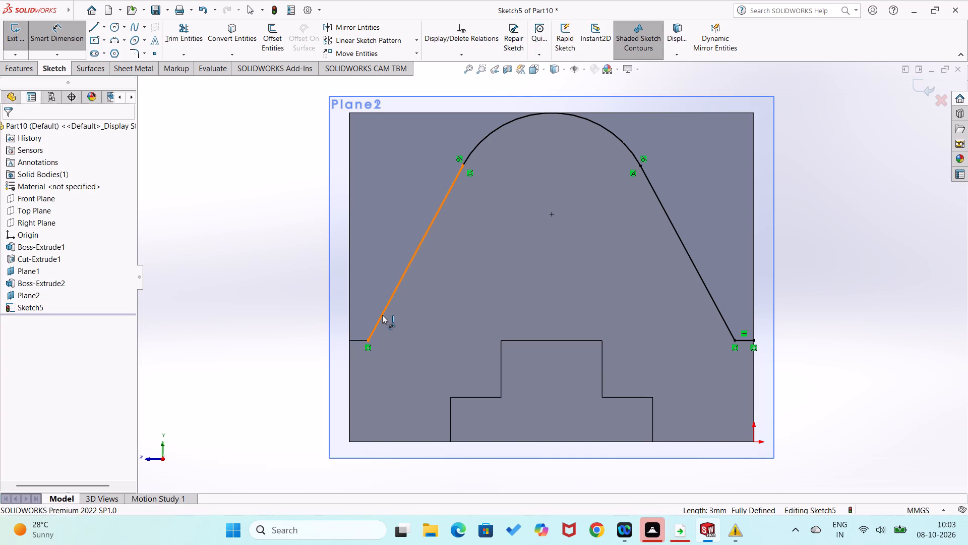
key(Delete)
Redraw the left ledge horizontally about 4 mm above the body's ledge edge, and join it to the arc's left end with a slanted line.
right_drag(304, 339, 206, 349)
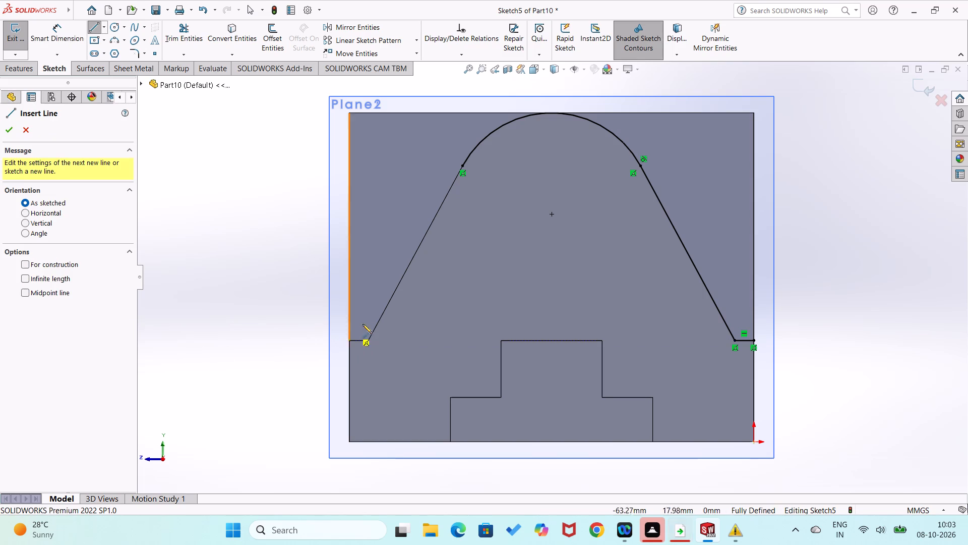
click(348, 315)
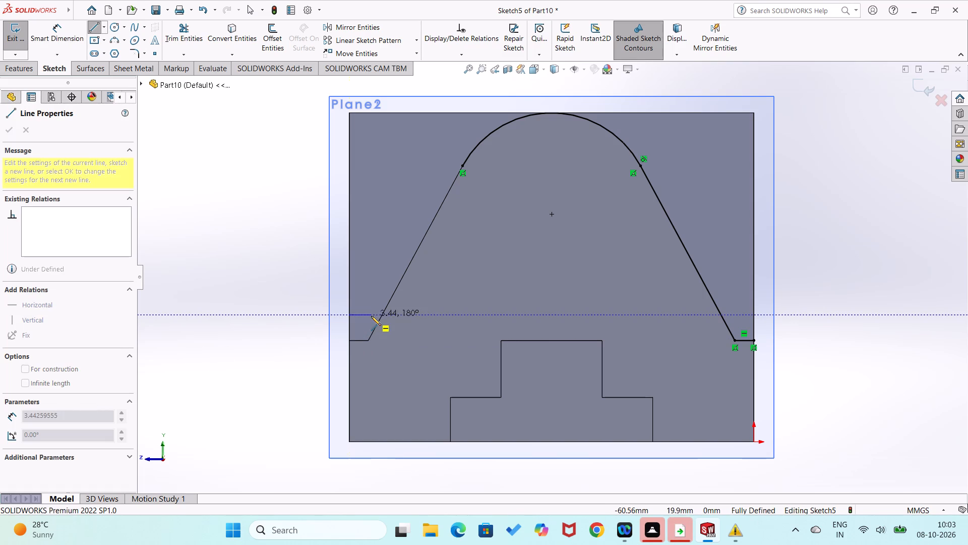
click(381, 314)
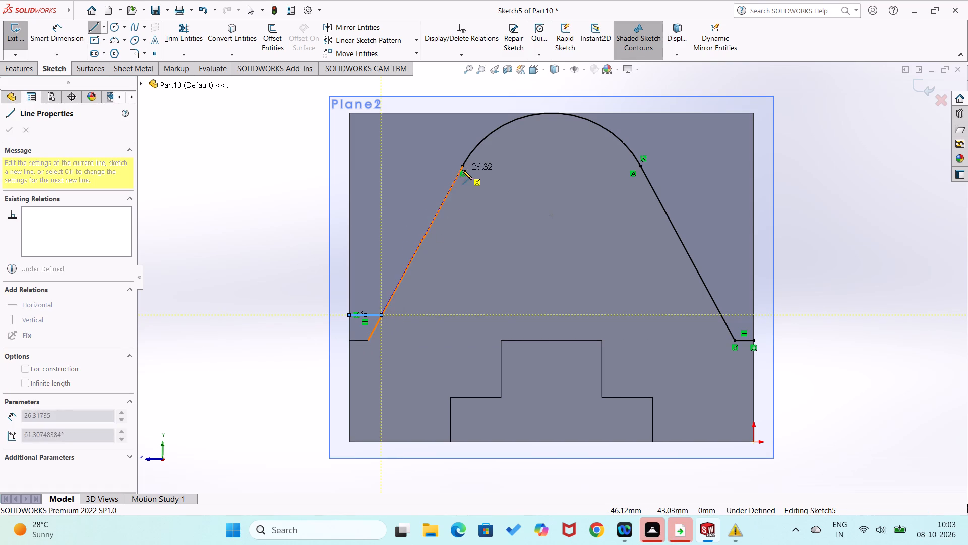
click(462, 166)
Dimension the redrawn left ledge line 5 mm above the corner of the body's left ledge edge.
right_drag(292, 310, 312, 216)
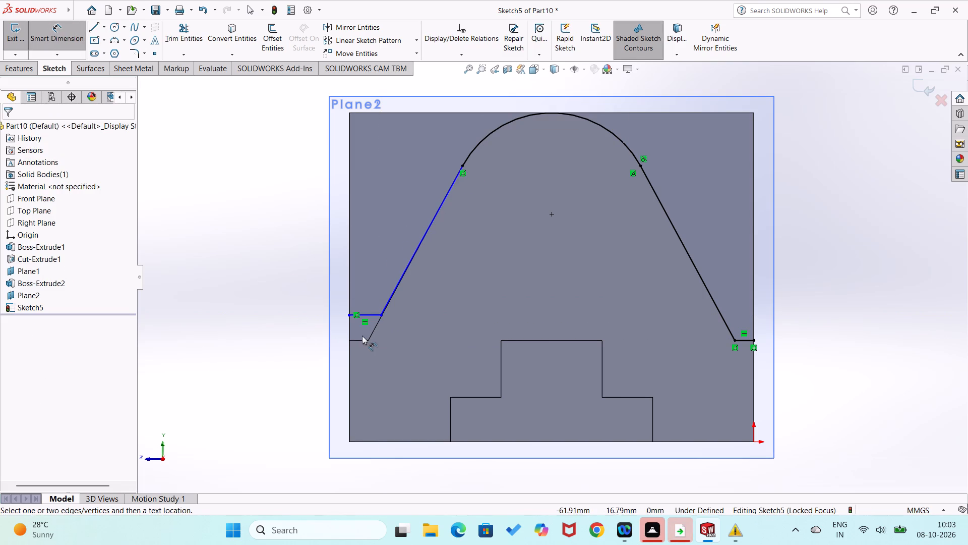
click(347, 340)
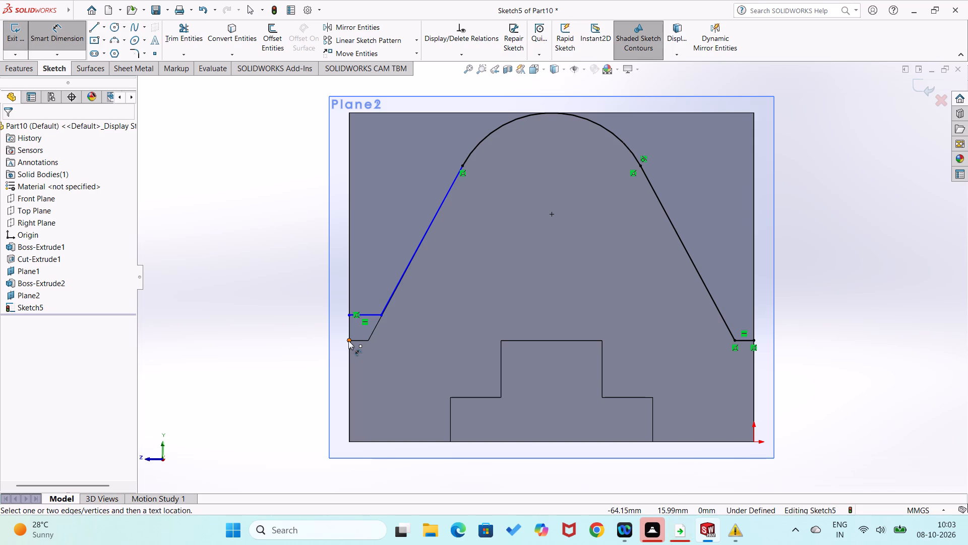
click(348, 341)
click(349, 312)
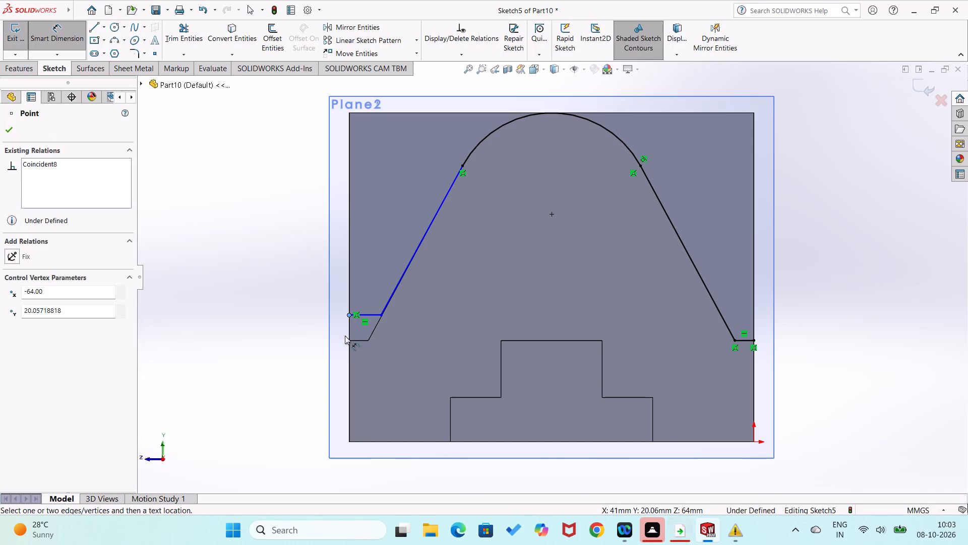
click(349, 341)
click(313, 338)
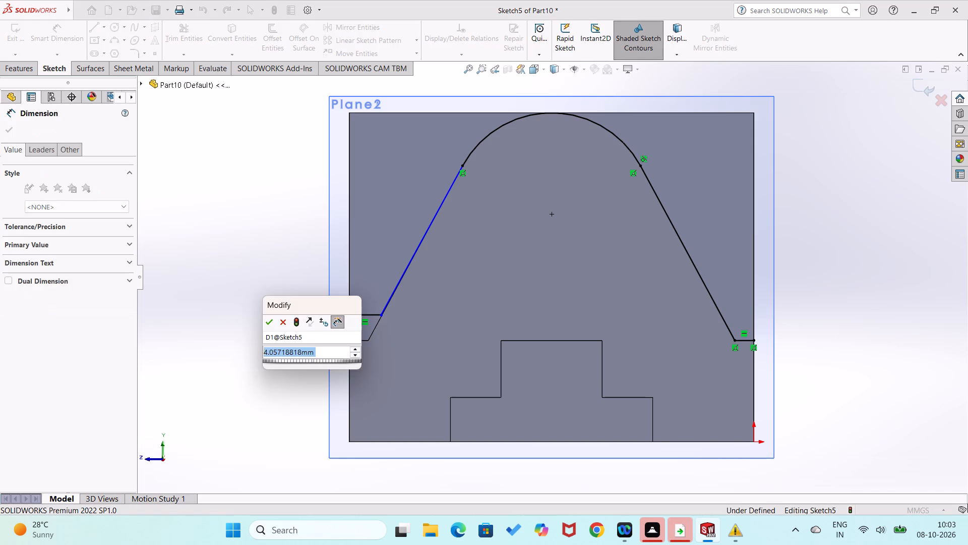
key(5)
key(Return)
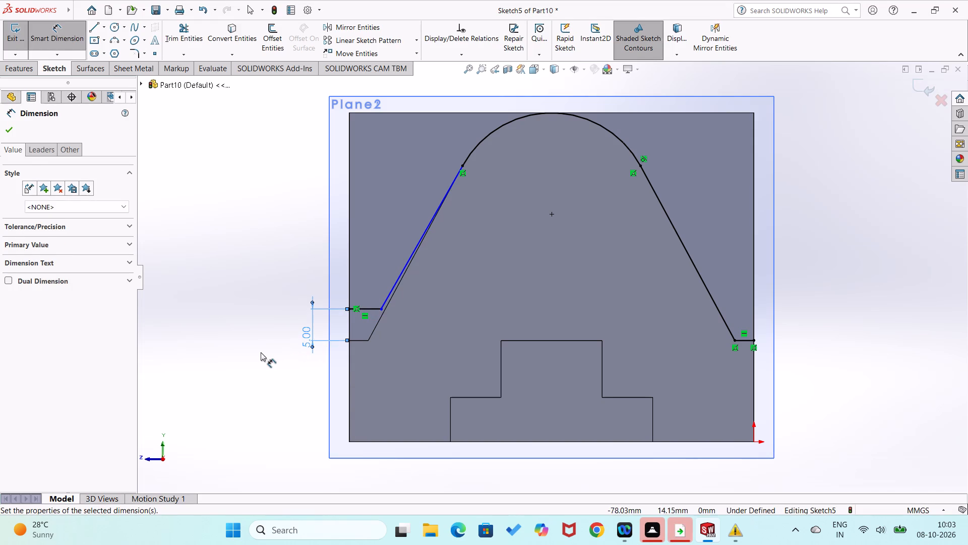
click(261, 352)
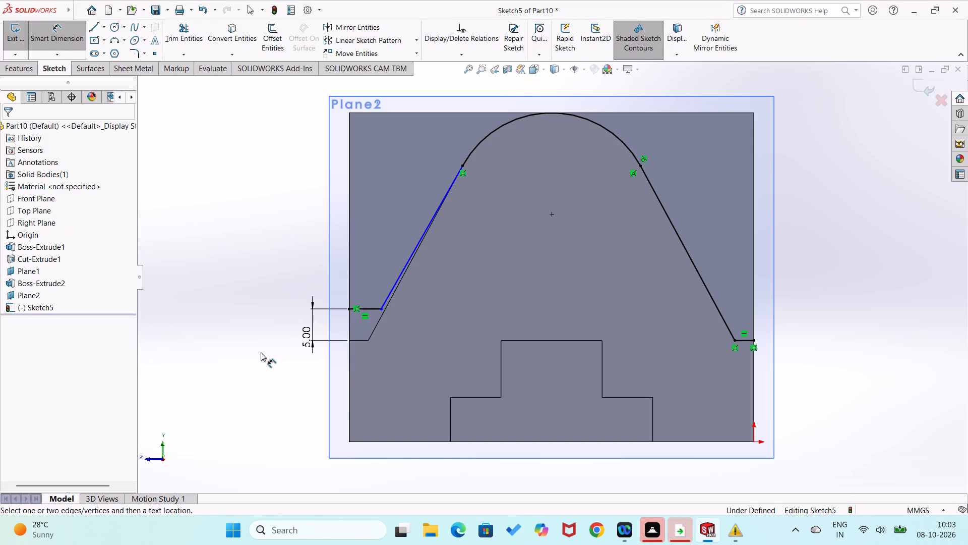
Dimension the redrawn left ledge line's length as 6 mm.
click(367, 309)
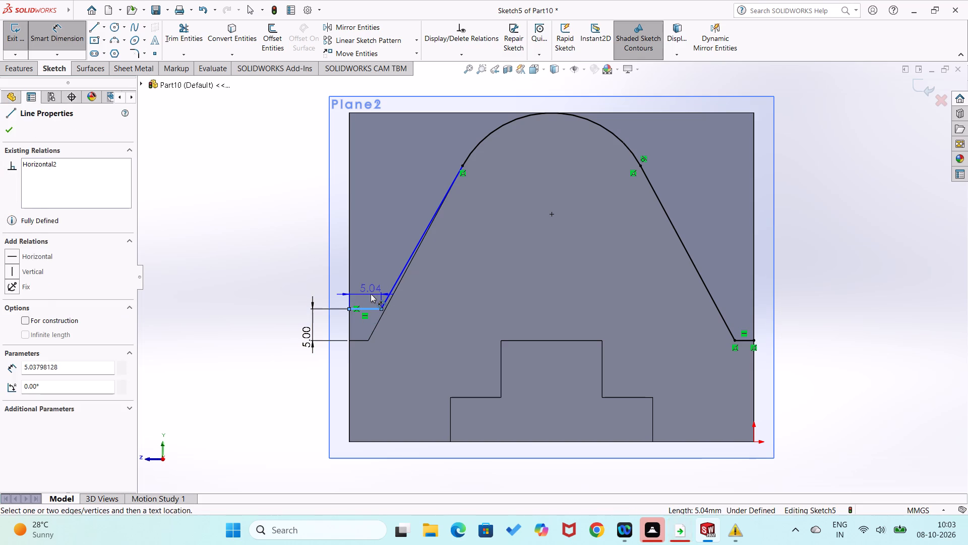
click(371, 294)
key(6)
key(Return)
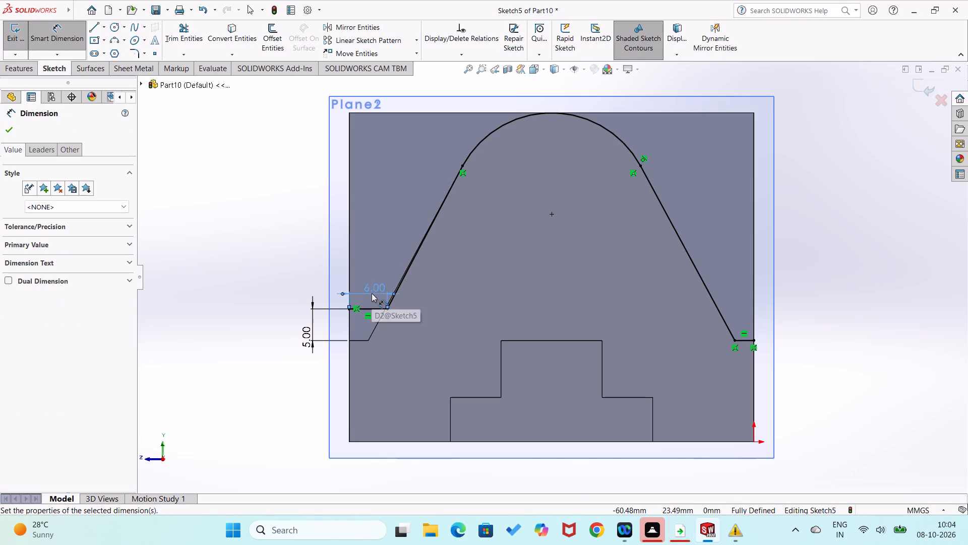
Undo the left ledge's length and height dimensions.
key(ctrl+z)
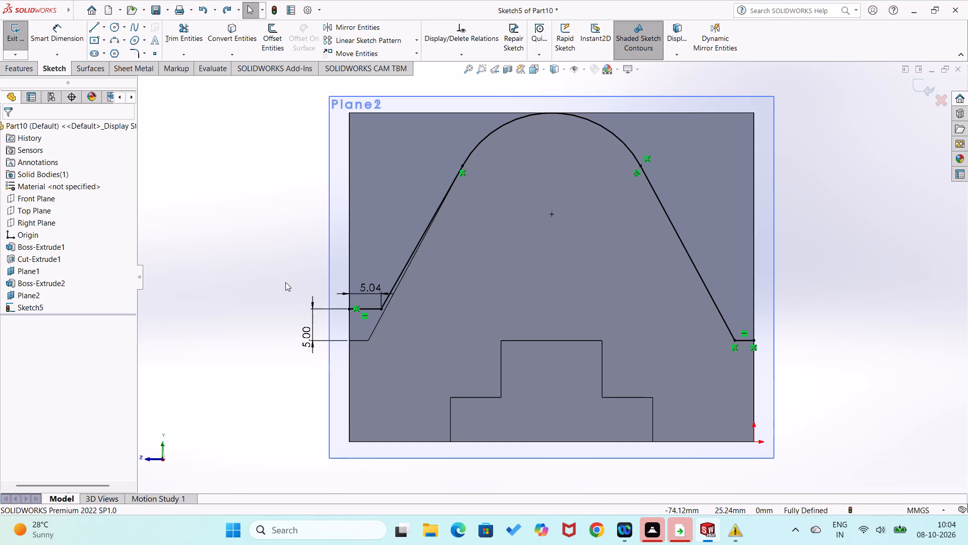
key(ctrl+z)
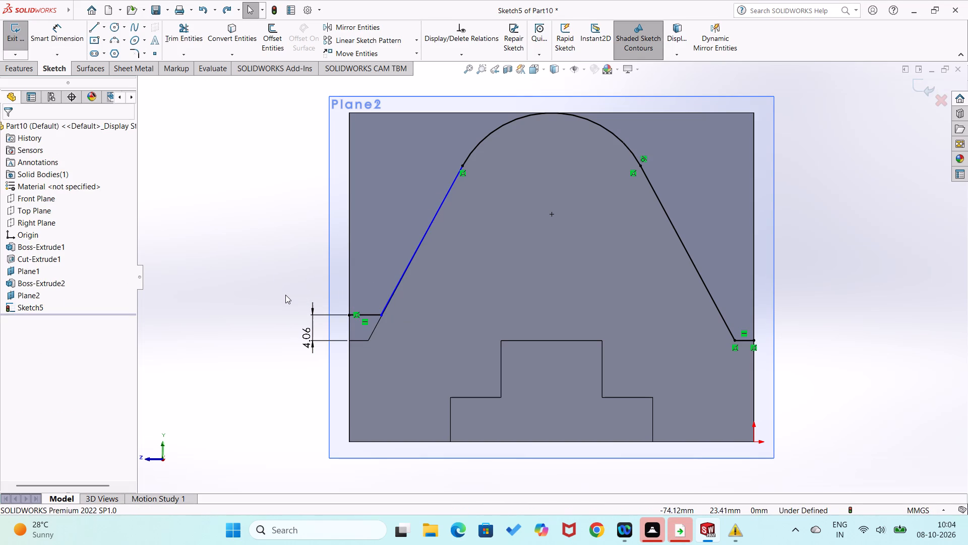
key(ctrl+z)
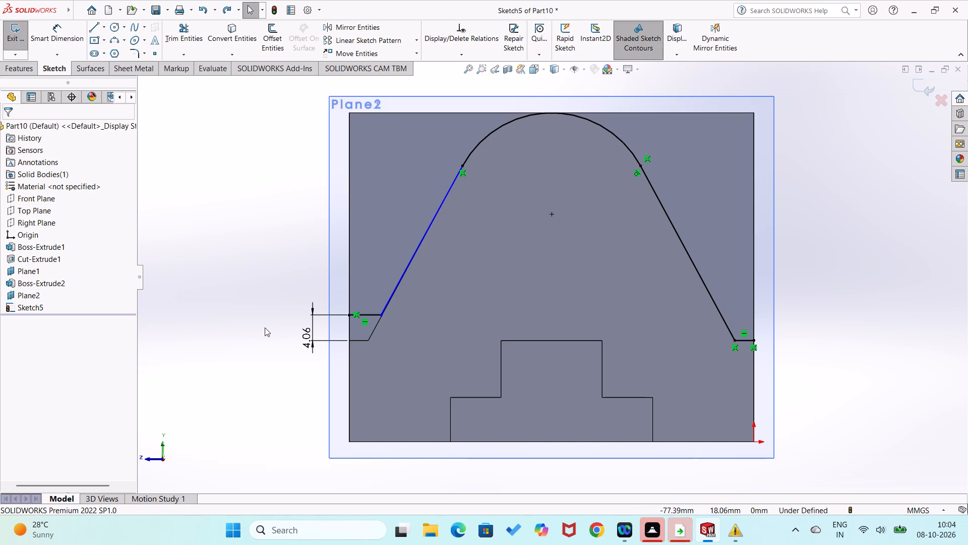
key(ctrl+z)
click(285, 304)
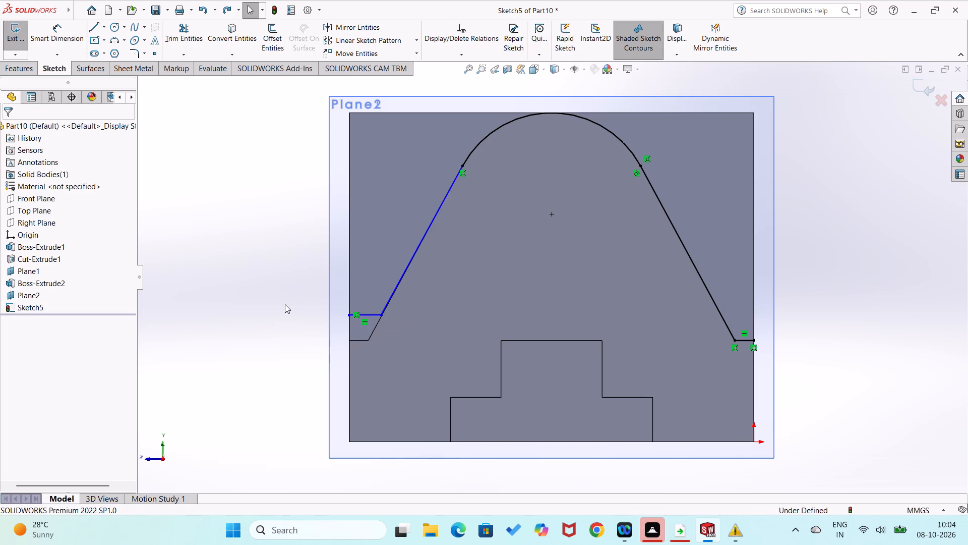
Delete the redrawn left ledge line and the slanted line joined to it.
scroll(375, 318, down, 4)
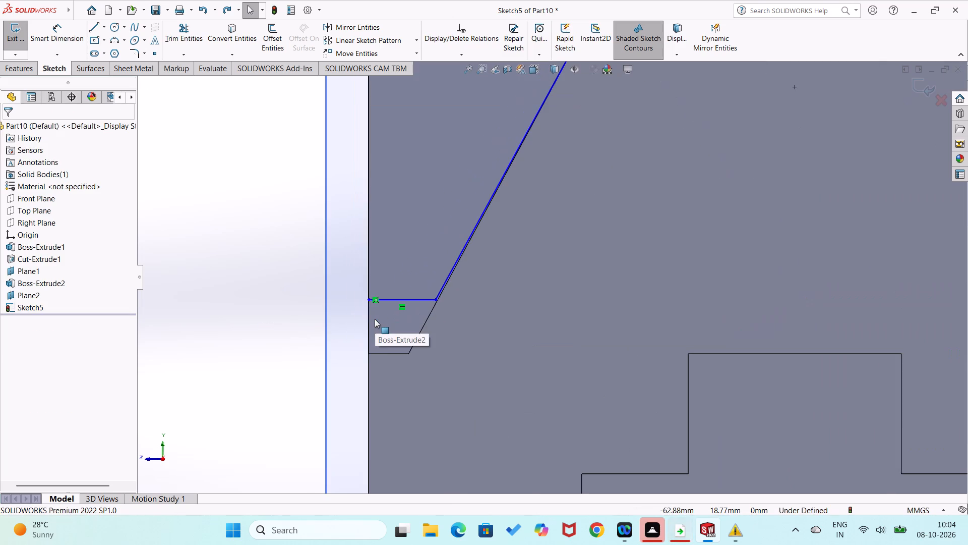
click(404, 300)
key(Delete)
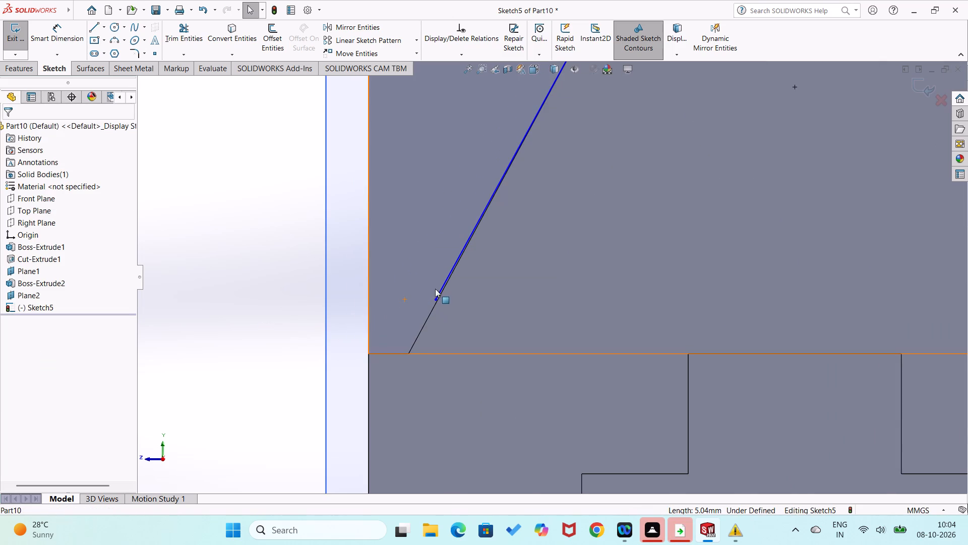
click(442, 291)
key(Delete)
Draw a line from the arc's left end down along the body's slanted edge, stopping about 6 mm above the ledge edge.
right_drag(321, 331, 182, 351)
scroll(235, 342, up, 4)
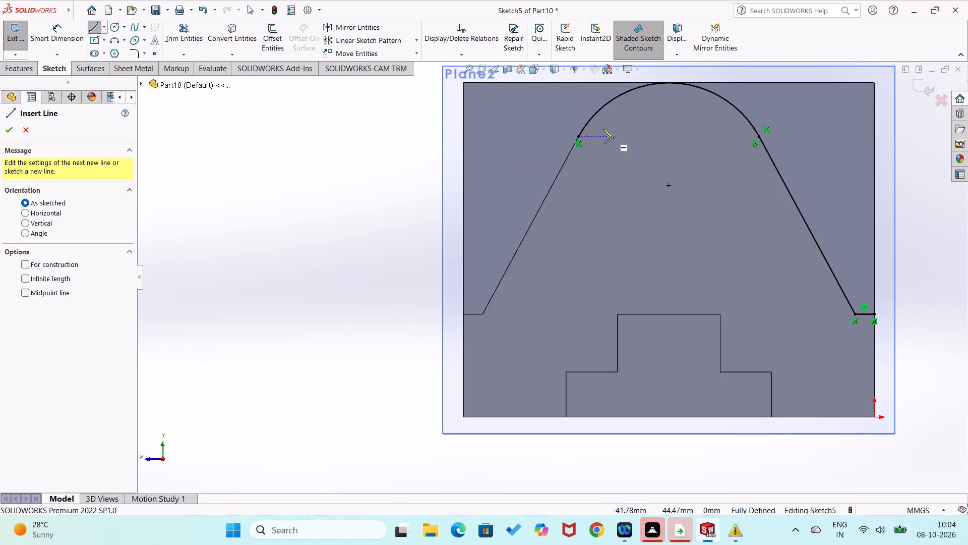
drag(579, 135, 578, 140)
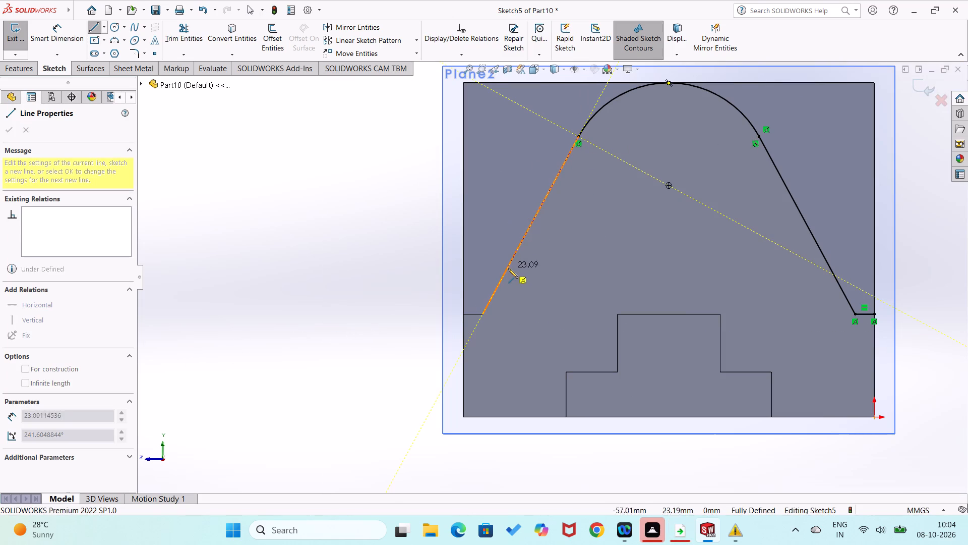
click(502, 275)
Dimension the left slanted line's lower end 5 mm vertically above the corner of the body's left ledge edge.
right_drag(433, 300, 416, 222)
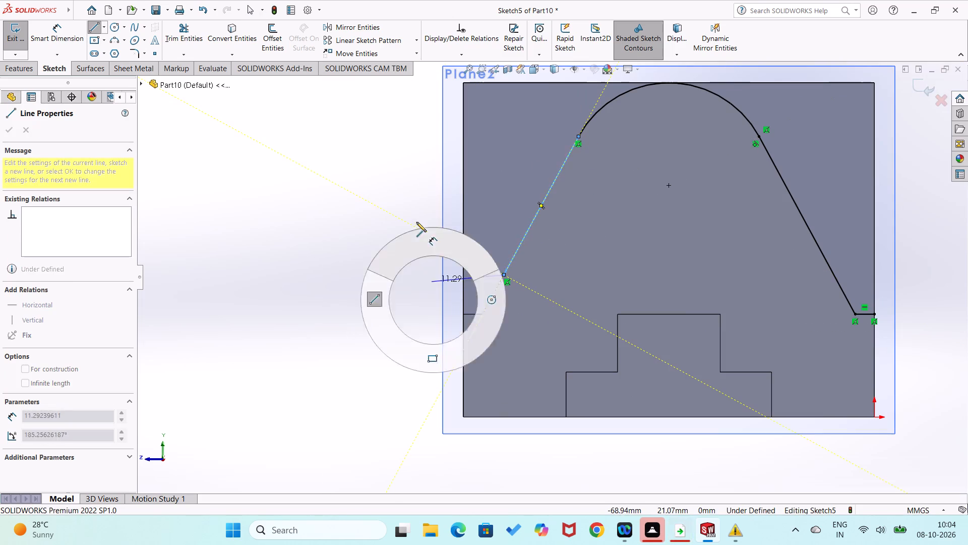
right_drag(416, 222, 415, 221)
click(464, 315)
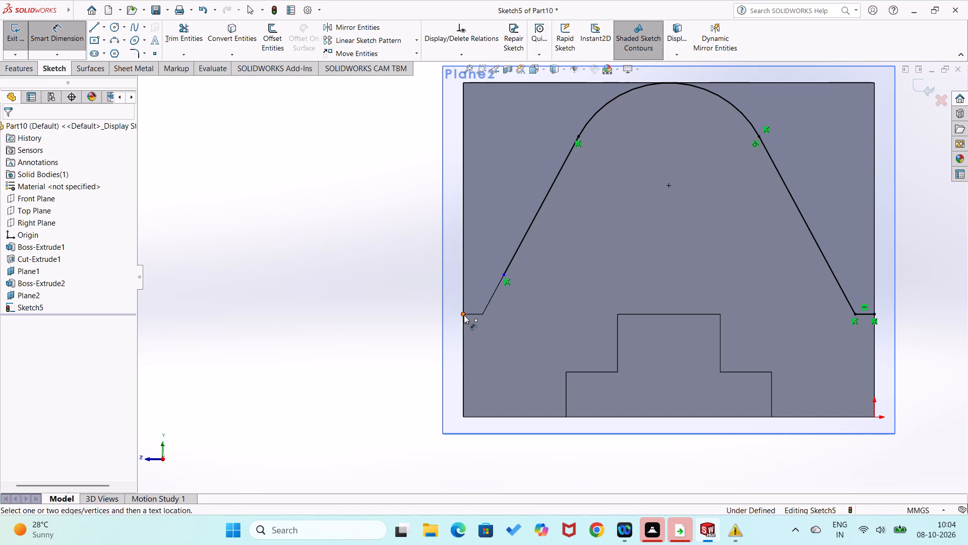
click(505, 276)
click(405, 294)
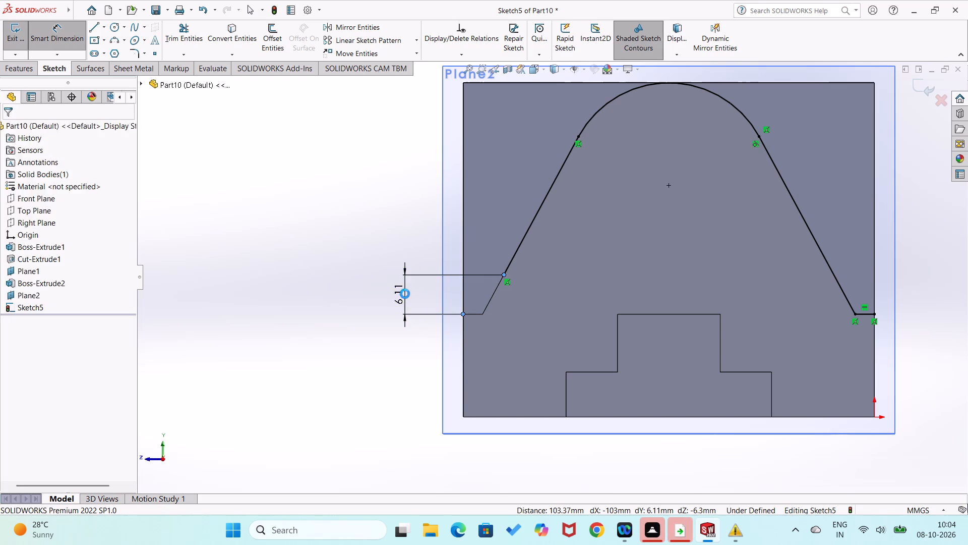
key(5)
key(Return)
click(346, 328)
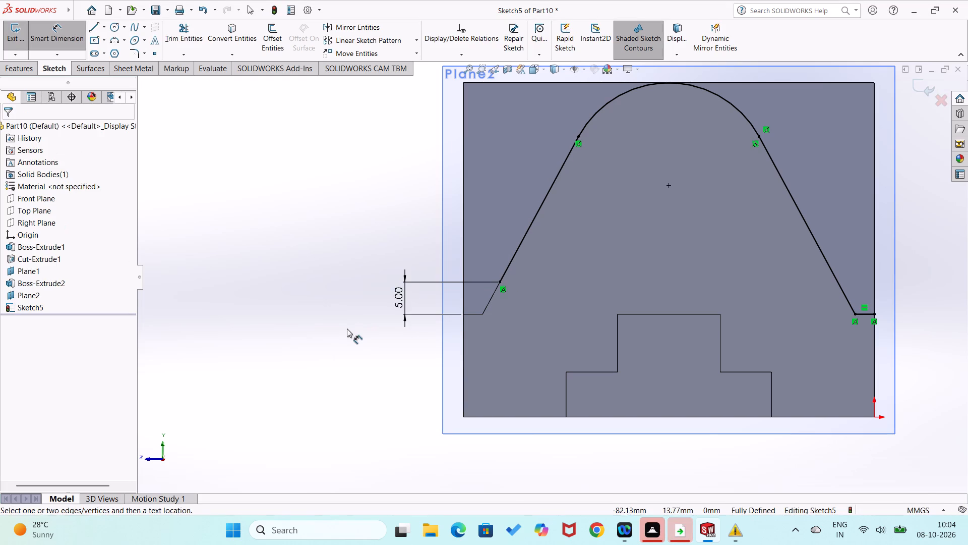
Draw a horizontal ledge line about 5.7 mm long from the left slanted line's lower end to the body's left edge.
right_drag(338, 329, 221, 362)
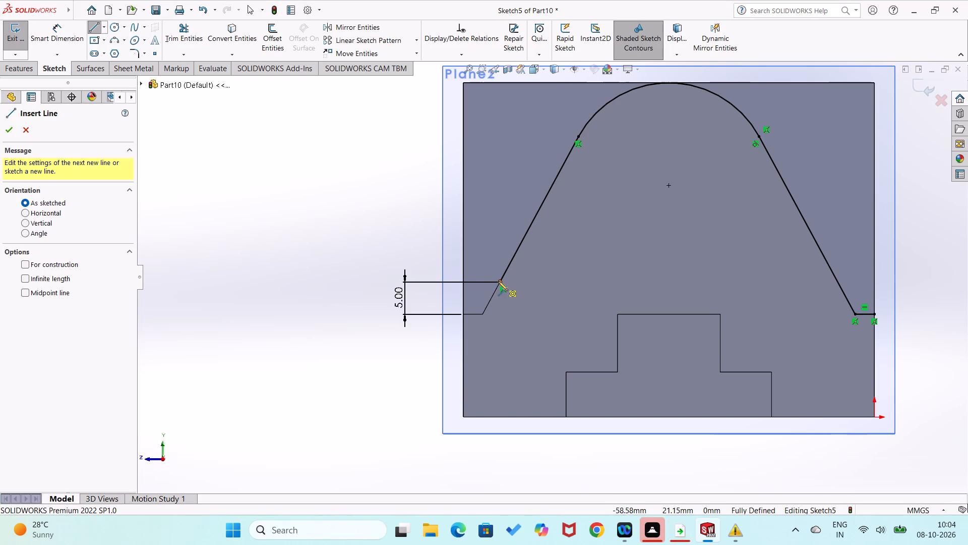
click(498, 281)
click(463, 282)
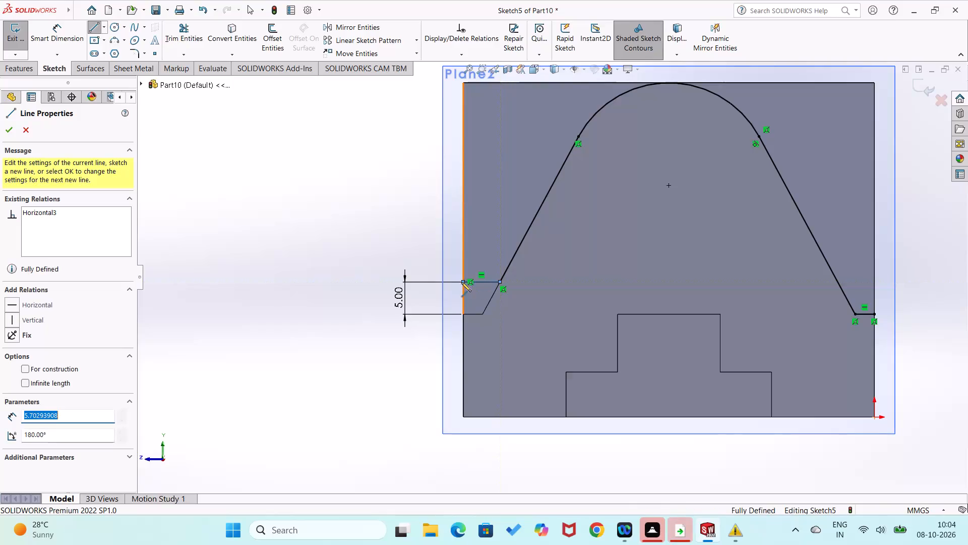
right_drag(360, 306, 371, 200)
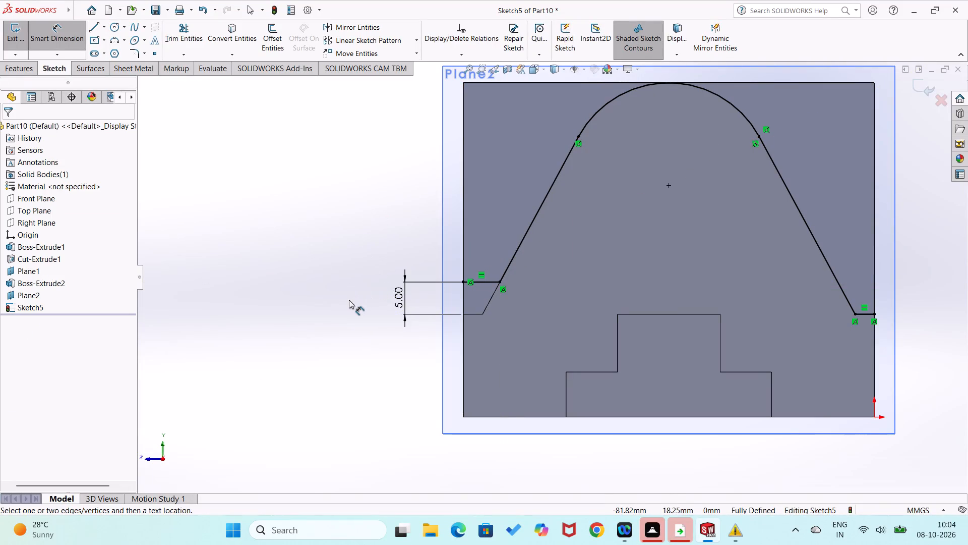
Delete the 3 mm right ledge line and the right slanted line from the sketch.
scroll(347, 300, up, 2)
scroll(647, 325, down, 2)
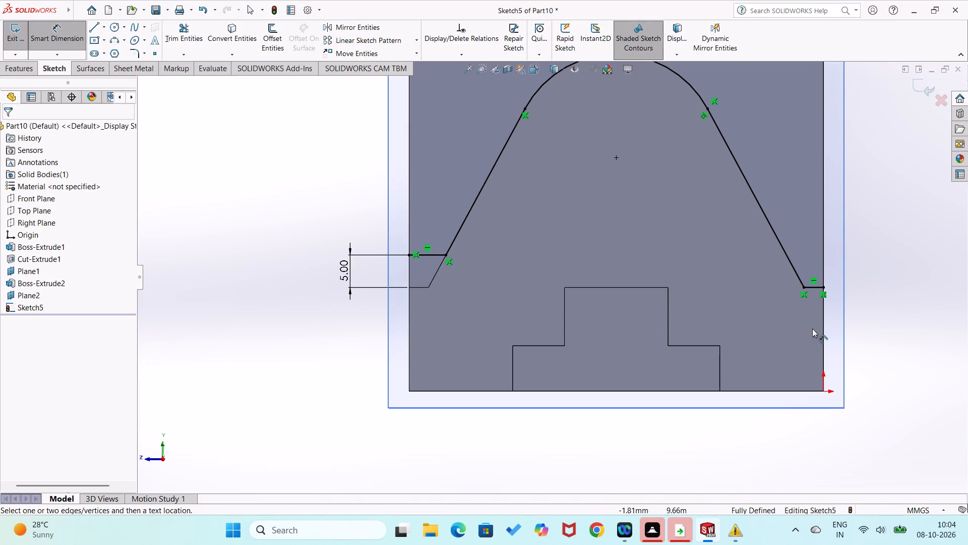
key(Escape)
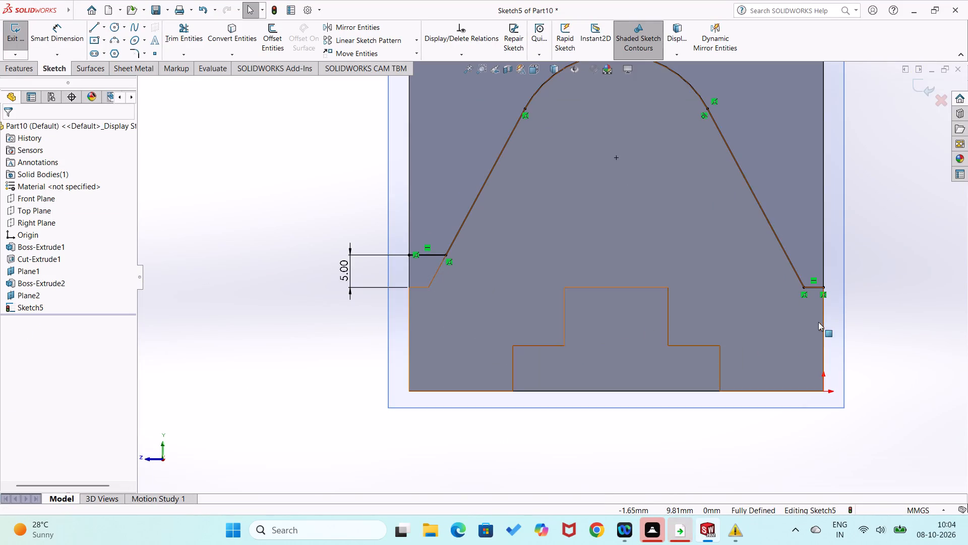
click(812, 286)
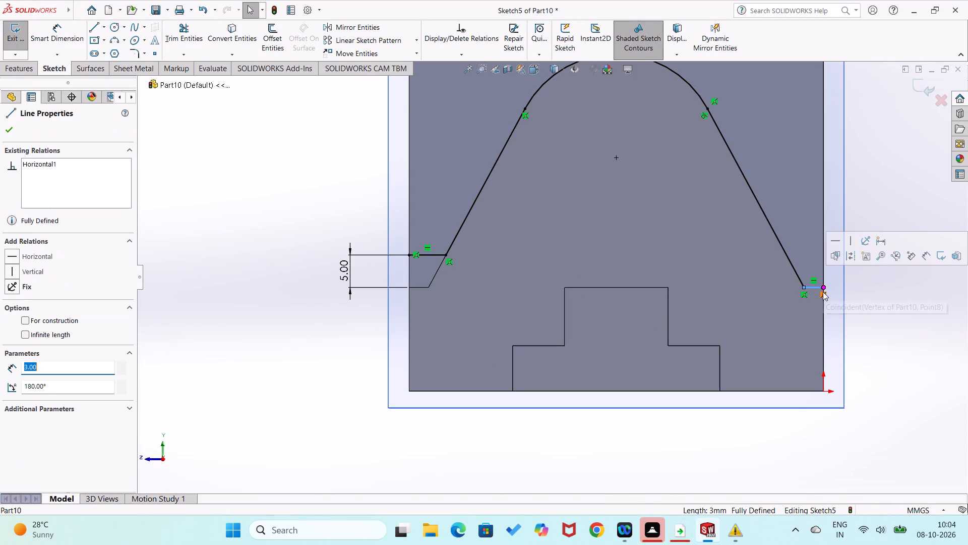
key(Delete)
click(804, 283)
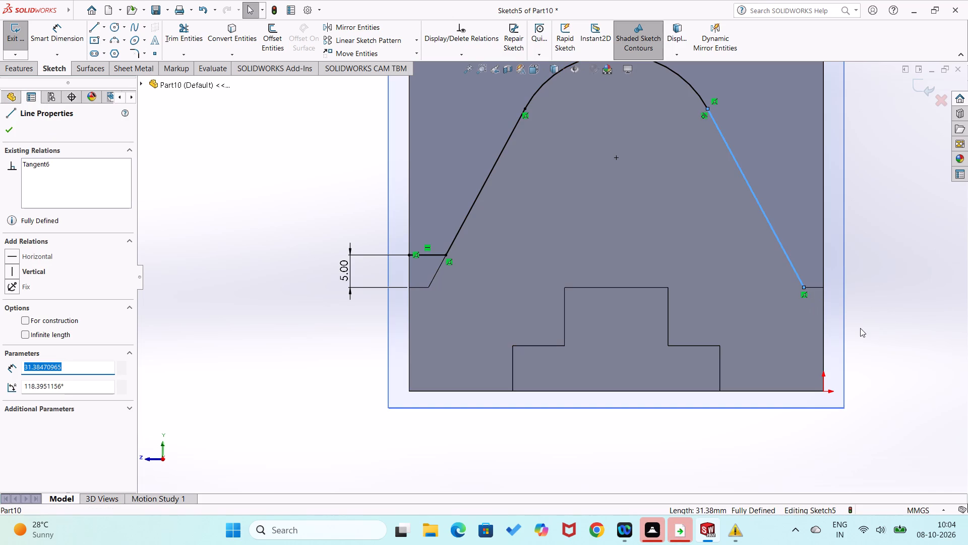
key(Delete)
Draw a slanted line about 25.7 mm long from the arc's right end along the body edge, then a horizontal ledge to the right edge.
right_drag(894, 310, 803, 375)
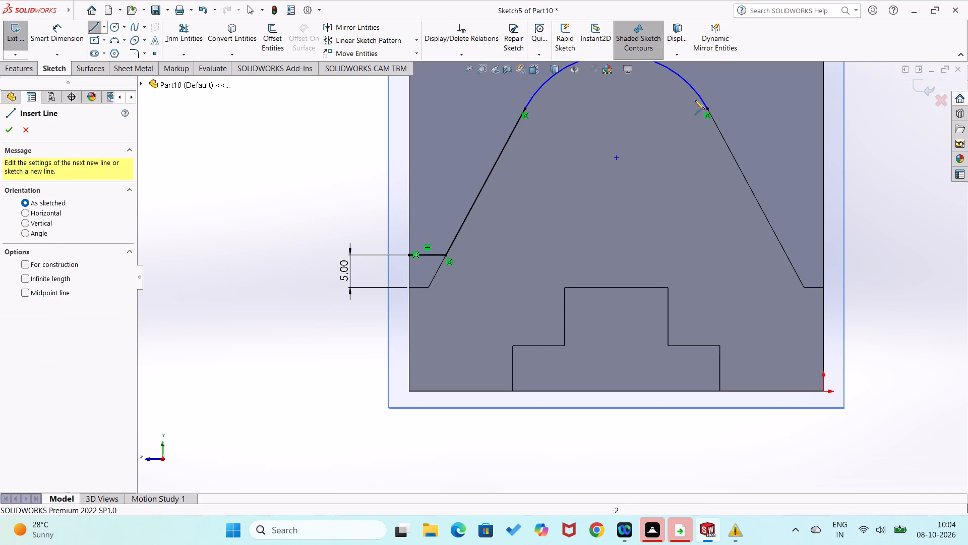
click(709, 111)
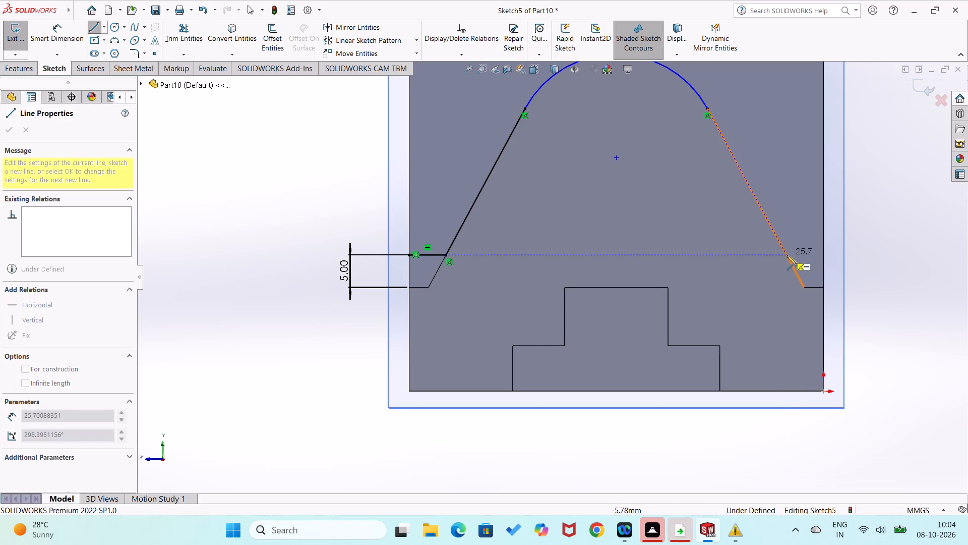
click(788, 256)
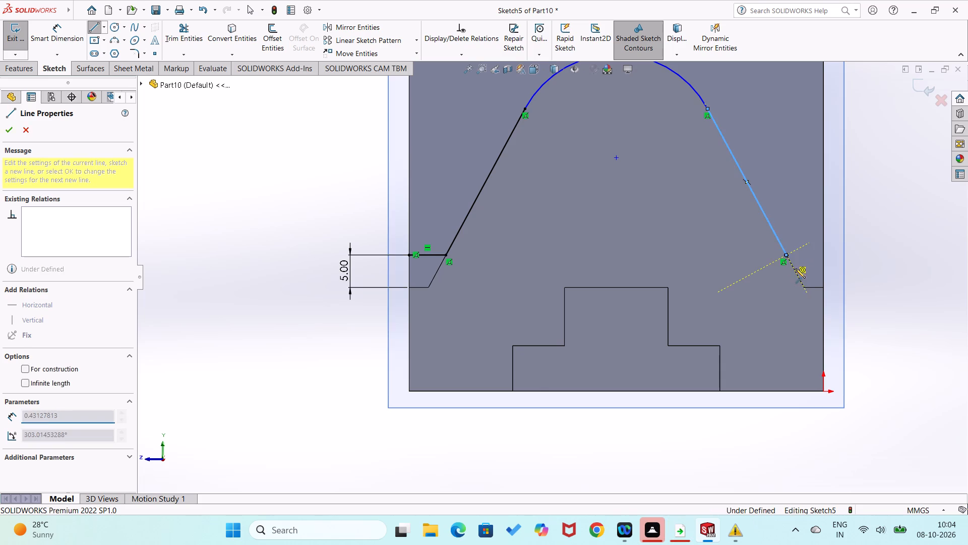
click(822, 255)
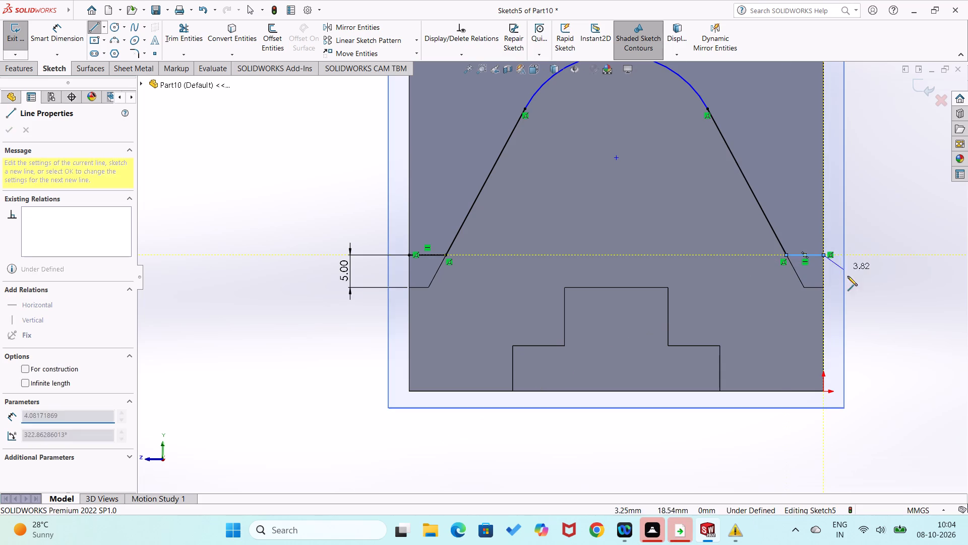
Dimension the new right ledge line 5 mm above the corner of the body's right ledge edge.
right_drag(850, 282, 861, 229)
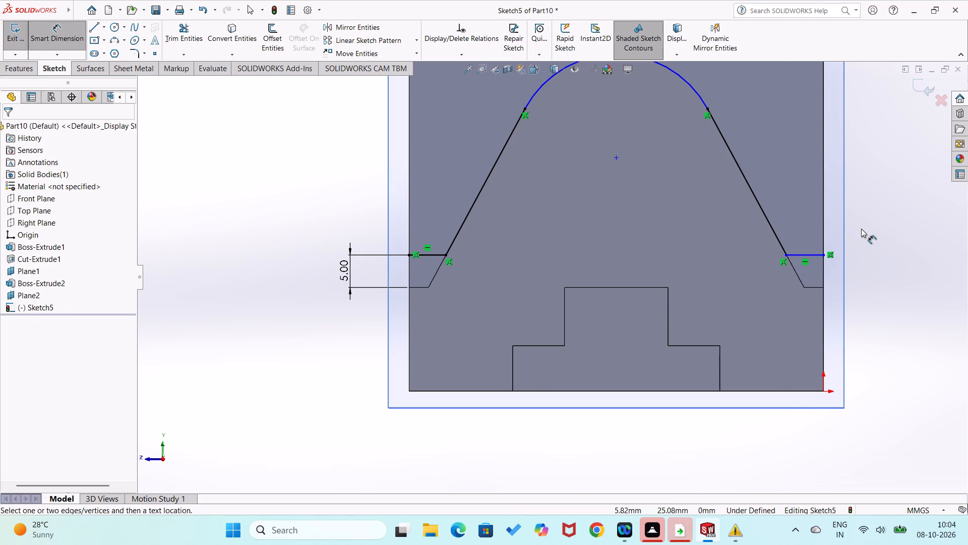
click(823, 287)
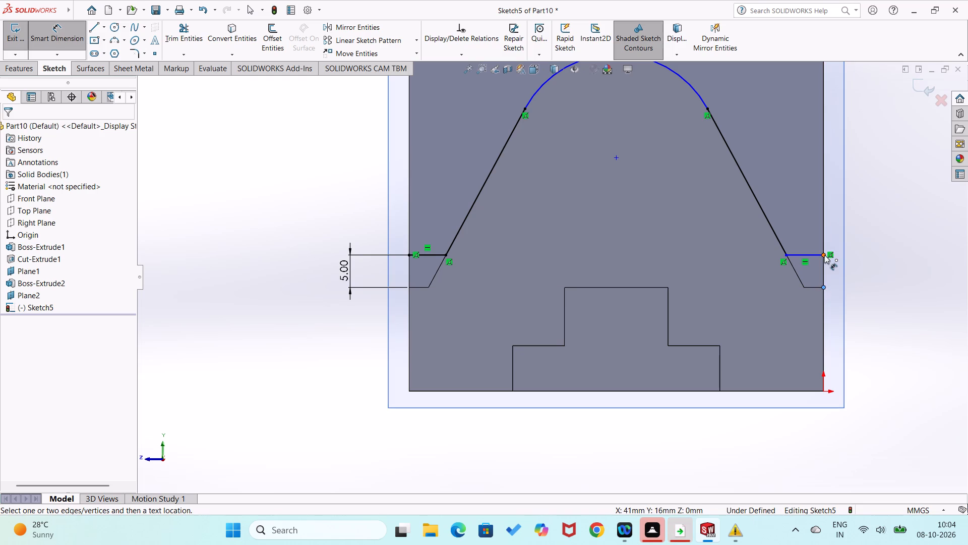
click(824, 255)
click(861, 267)
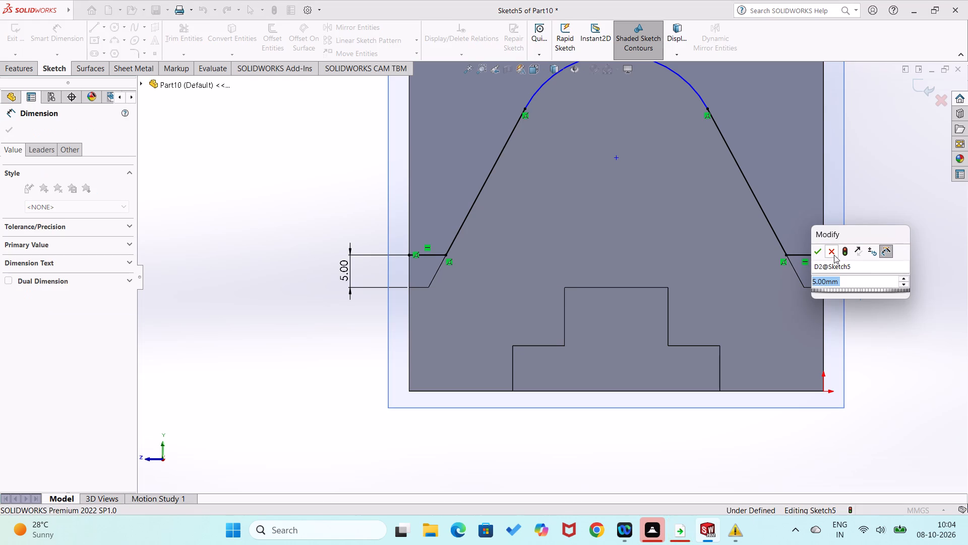
click(815, 247)
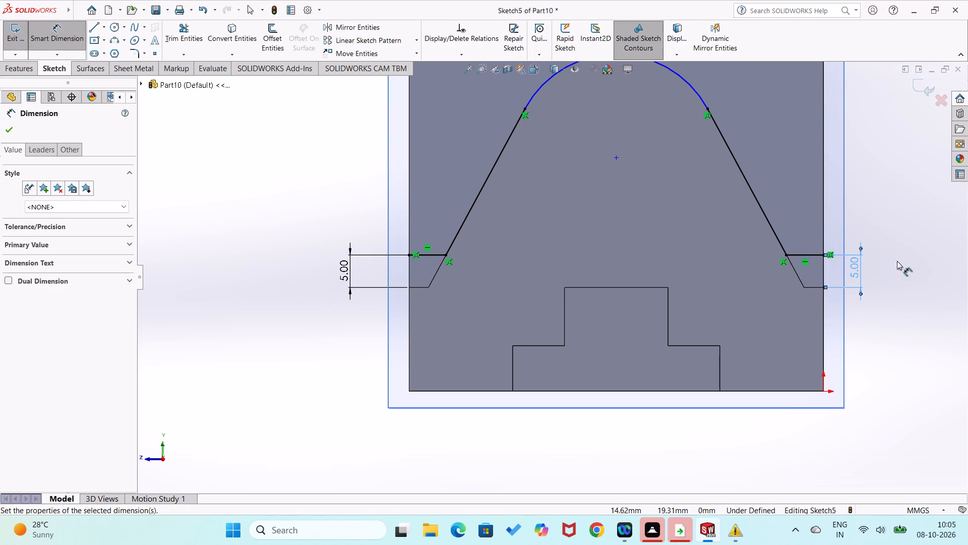
Dimension the radius of the profile's top arc as 16 mm.
click(691, 84)
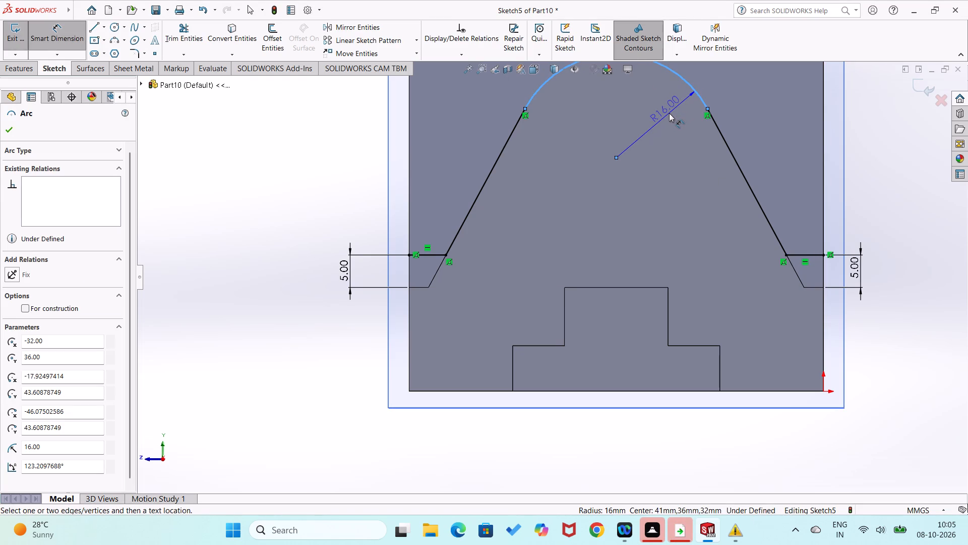
click(669, 113)
click(625, 101)
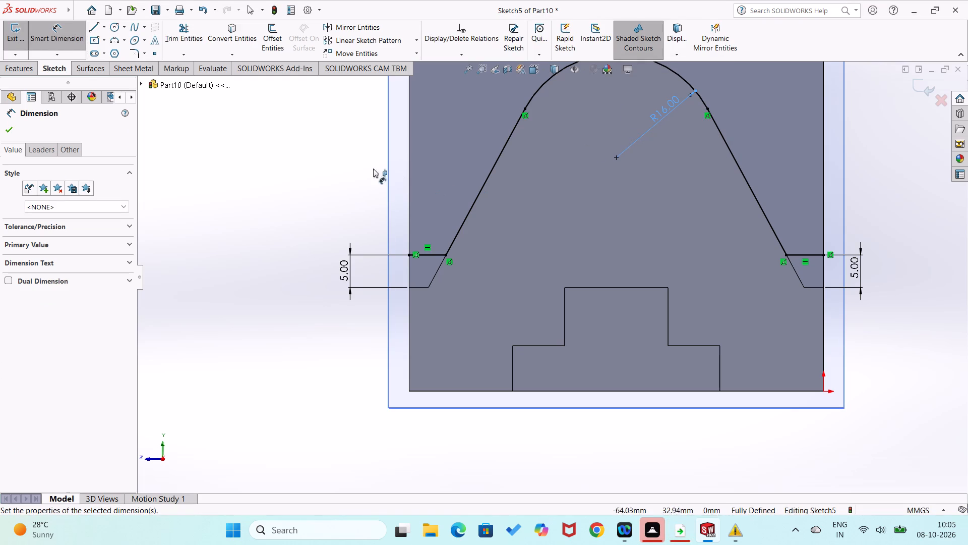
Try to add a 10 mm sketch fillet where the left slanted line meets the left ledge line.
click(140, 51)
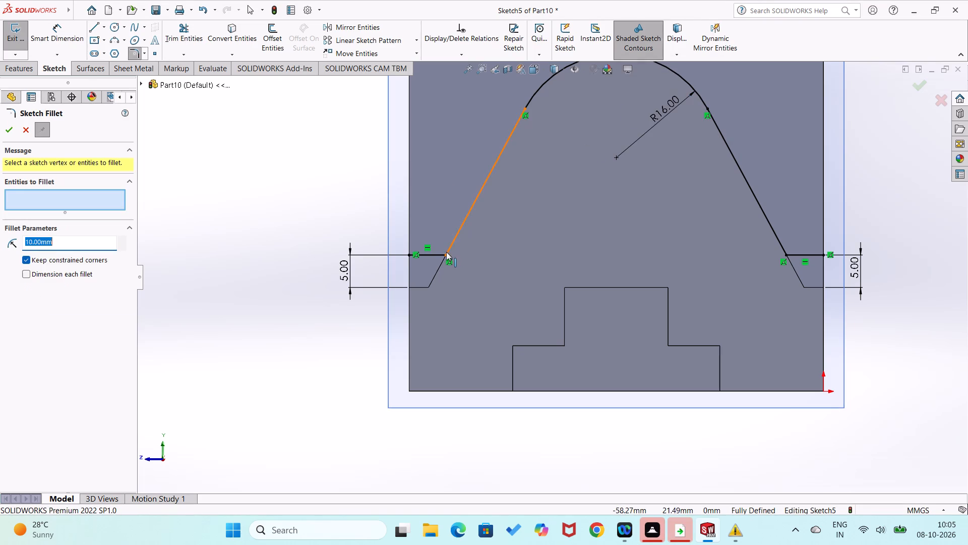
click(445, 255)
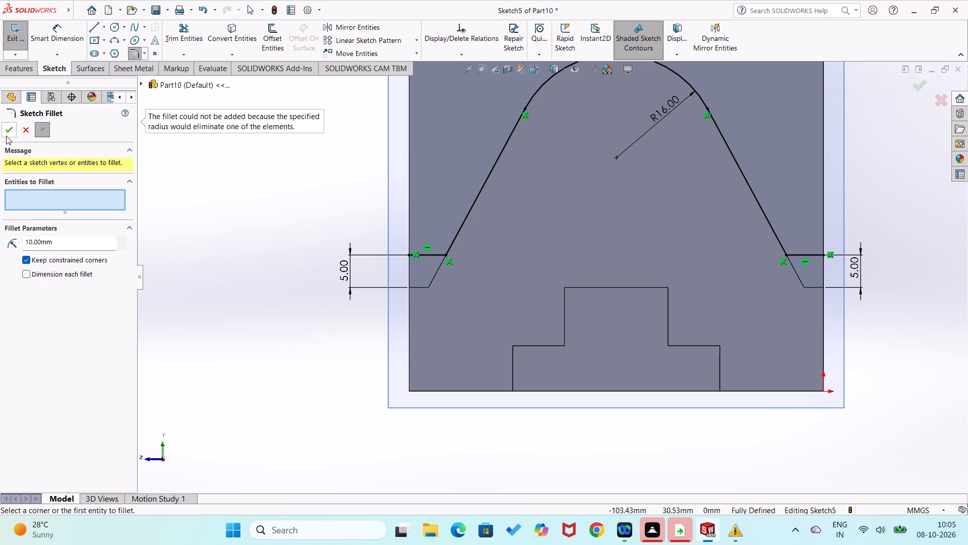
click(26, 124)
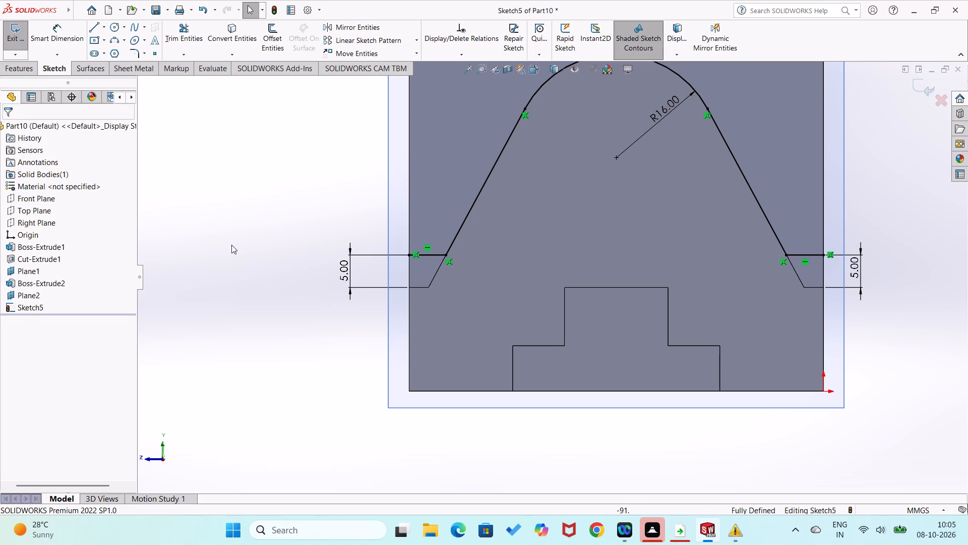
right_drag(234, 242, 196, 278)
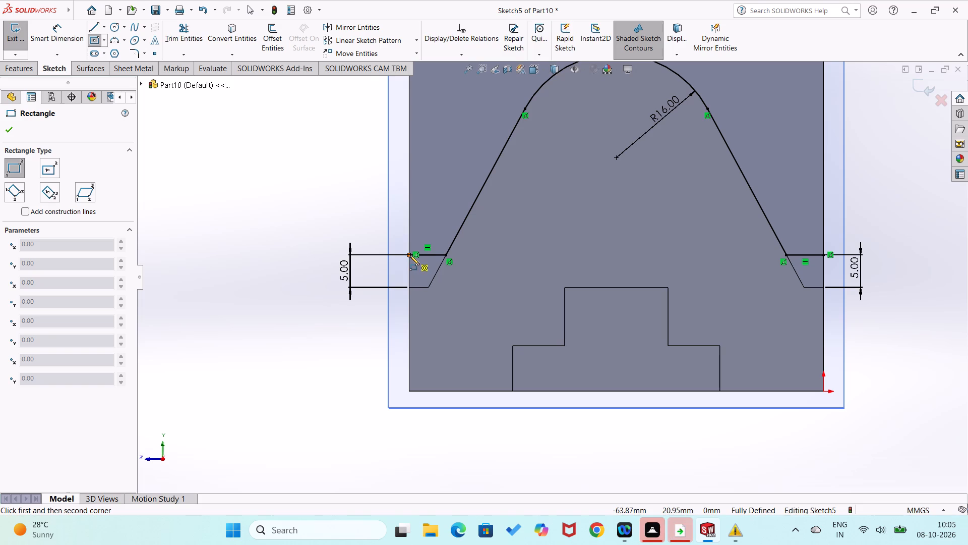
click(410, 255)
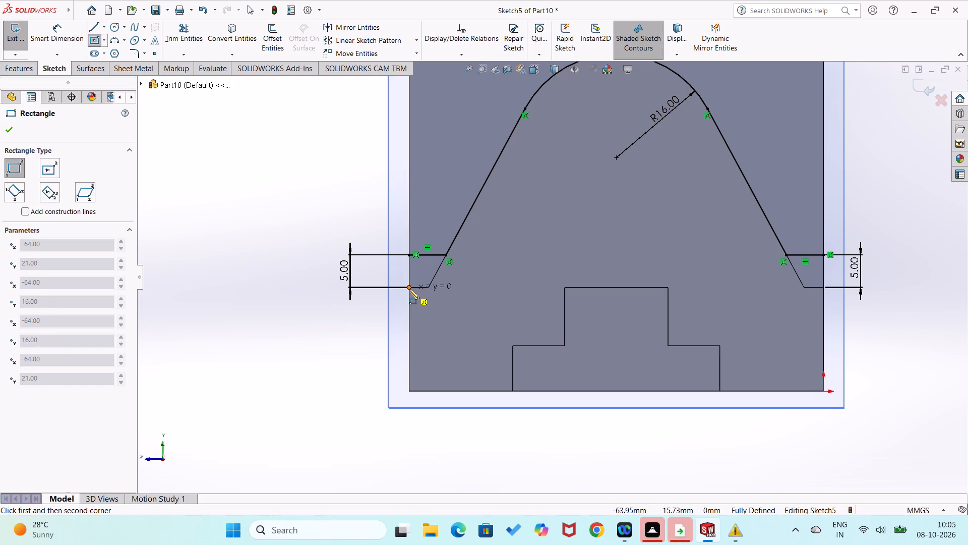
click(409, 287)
Draw a 5 mm vertical line from the left ledge line's outer end down to the corner of the body's ledge.
right_drag(364, 302, 272, 336)
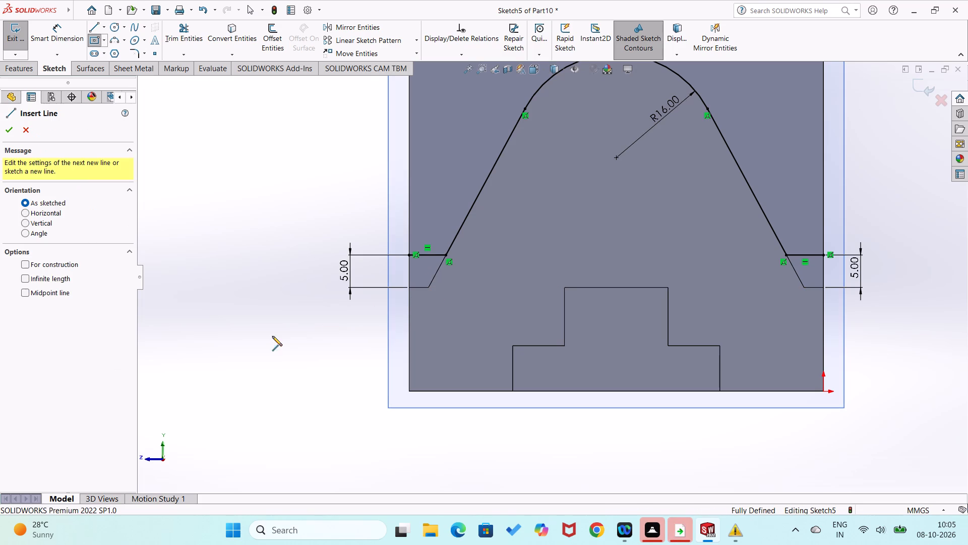
click(406, 255)
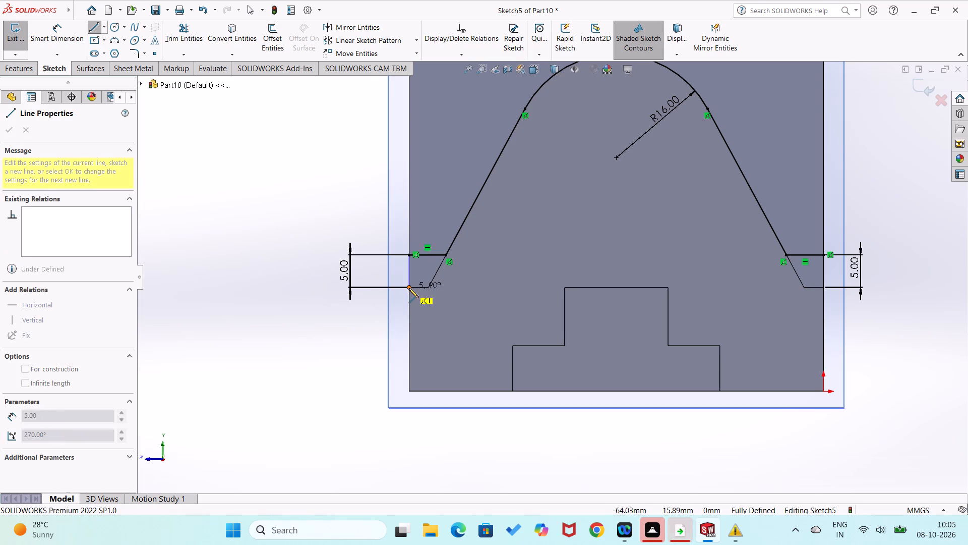
click(409, 288)
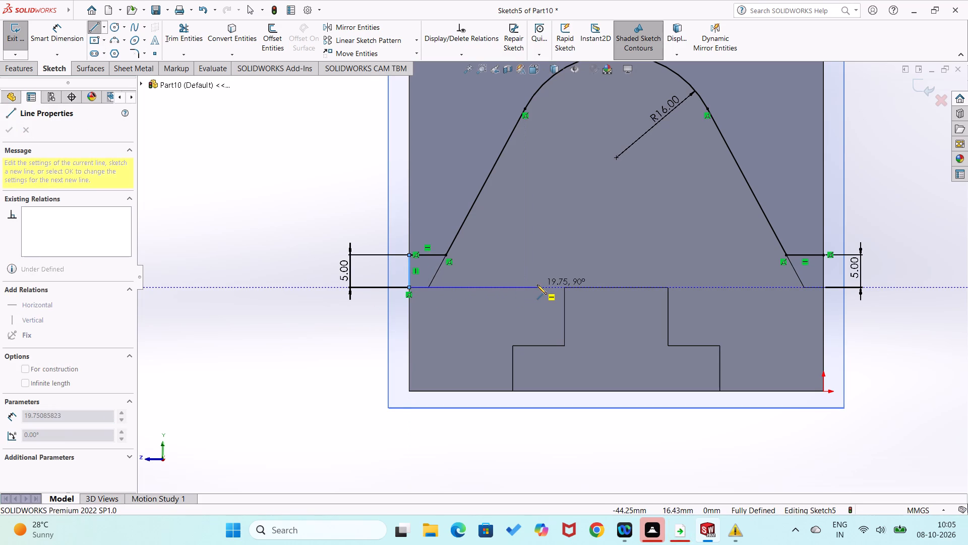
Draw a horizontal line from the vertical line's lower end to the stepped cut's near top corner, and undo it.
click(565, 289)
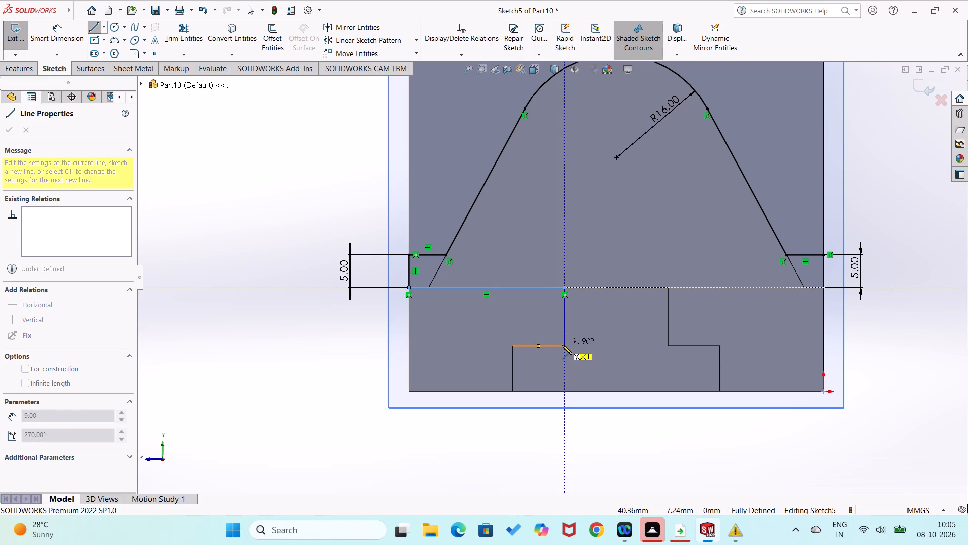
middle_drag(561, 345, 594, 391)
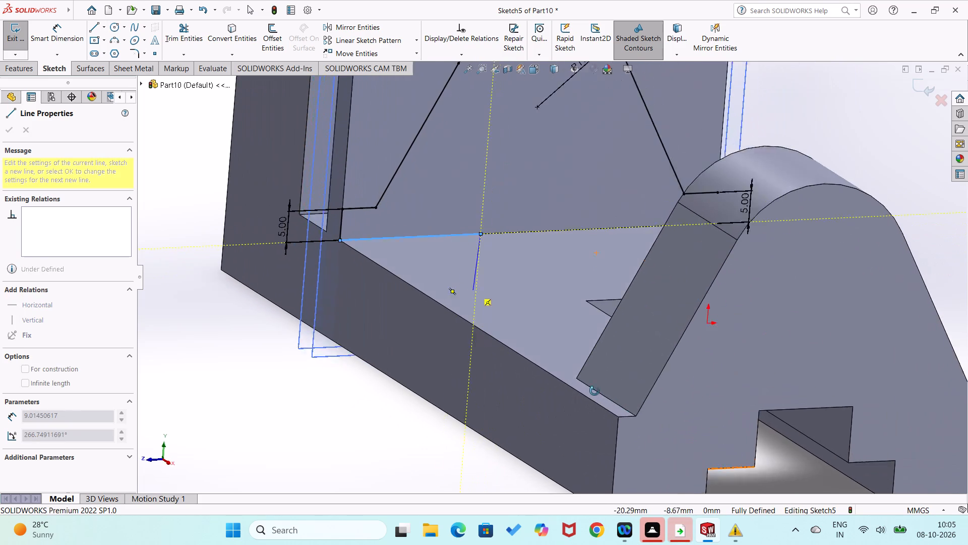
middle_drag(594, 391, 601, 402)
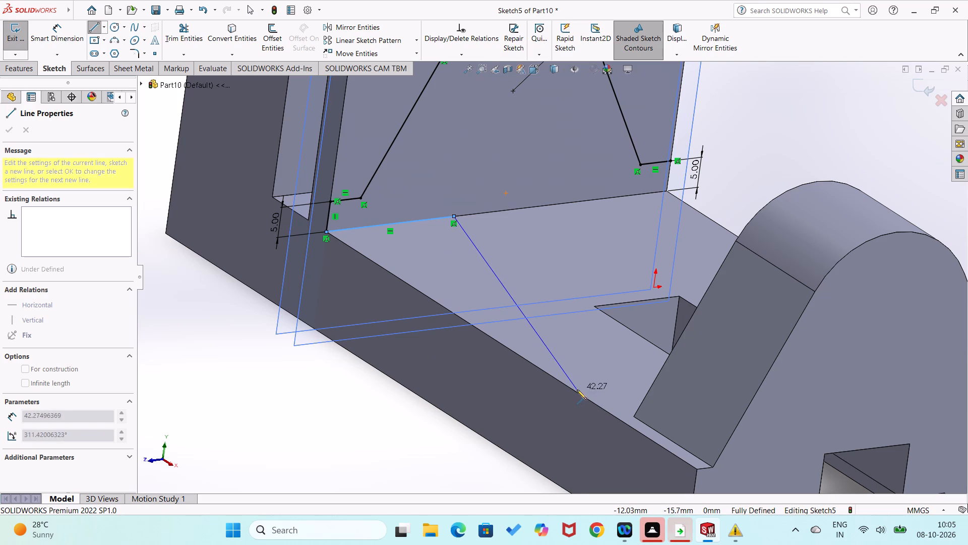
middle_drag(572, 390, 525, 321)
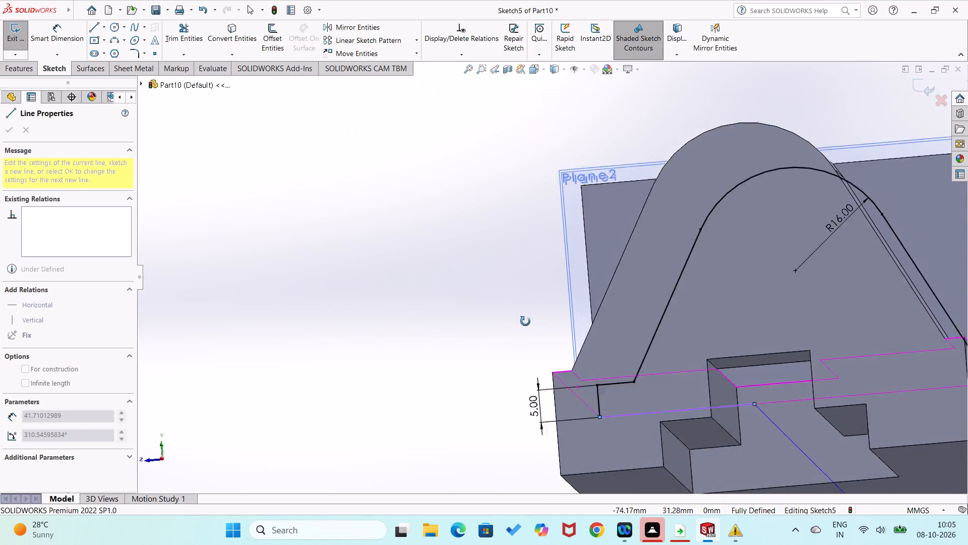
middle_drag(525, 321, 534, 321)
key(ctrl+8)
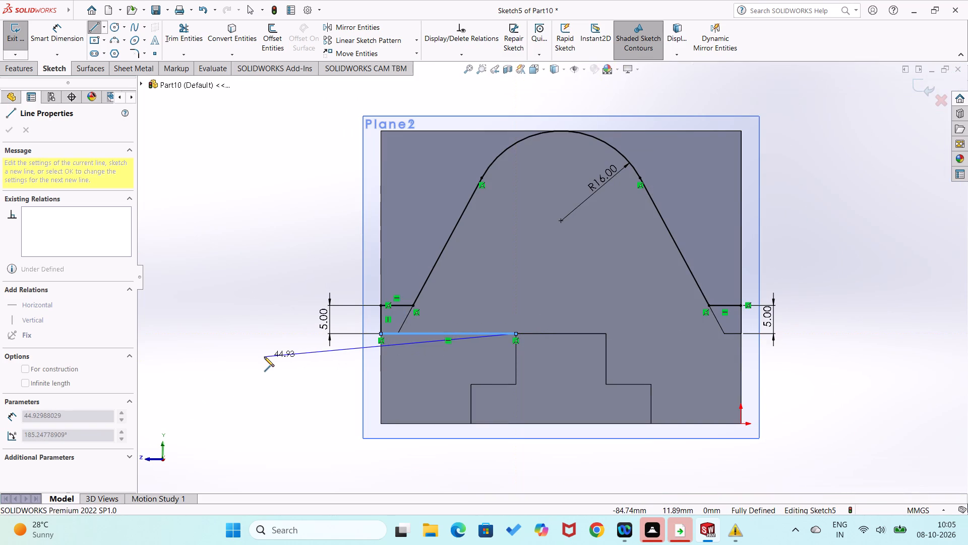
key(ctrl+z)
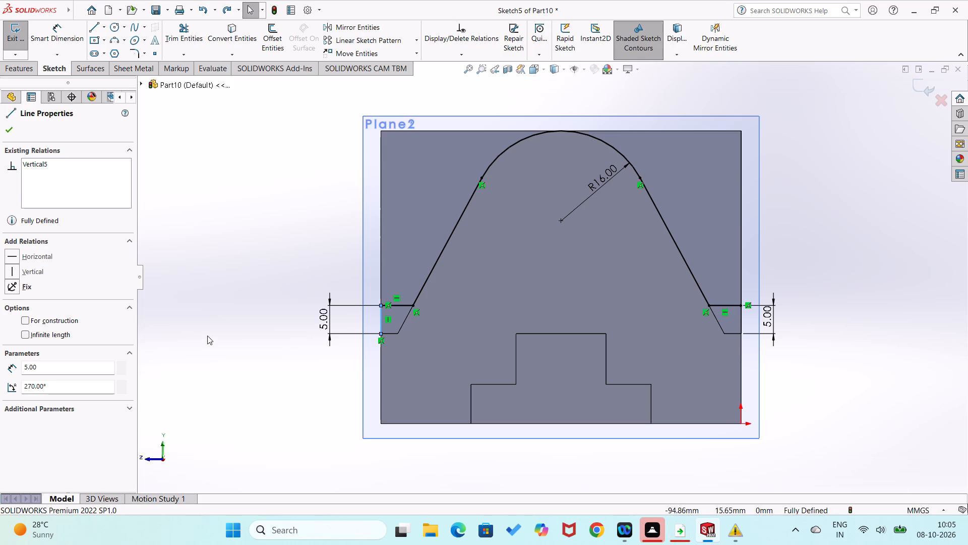
Close the profile with a horizontal base line across the body's full width and a 5 mm vertical line up to the right ledge line.
right_drag(225, 330, 156, 374)
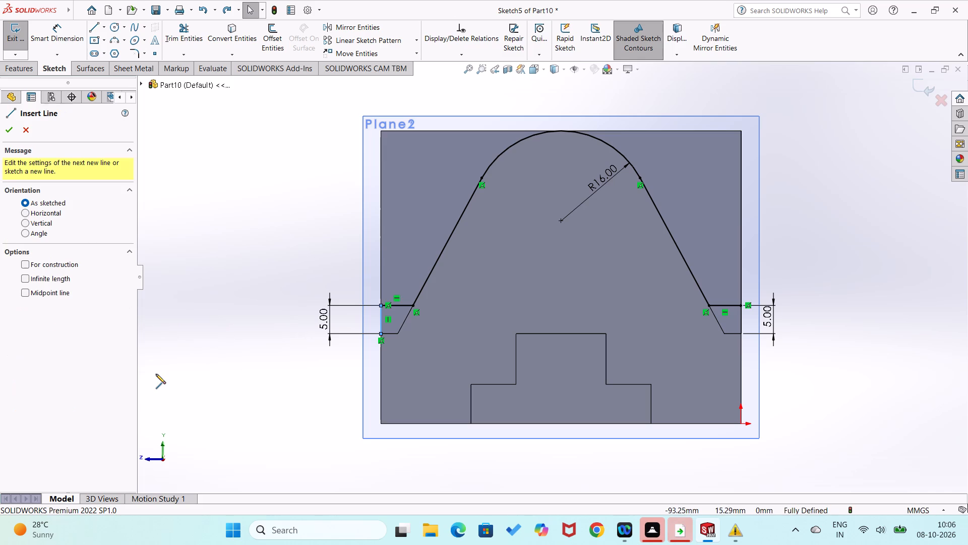
right_drag(233, 383, 190, 397)
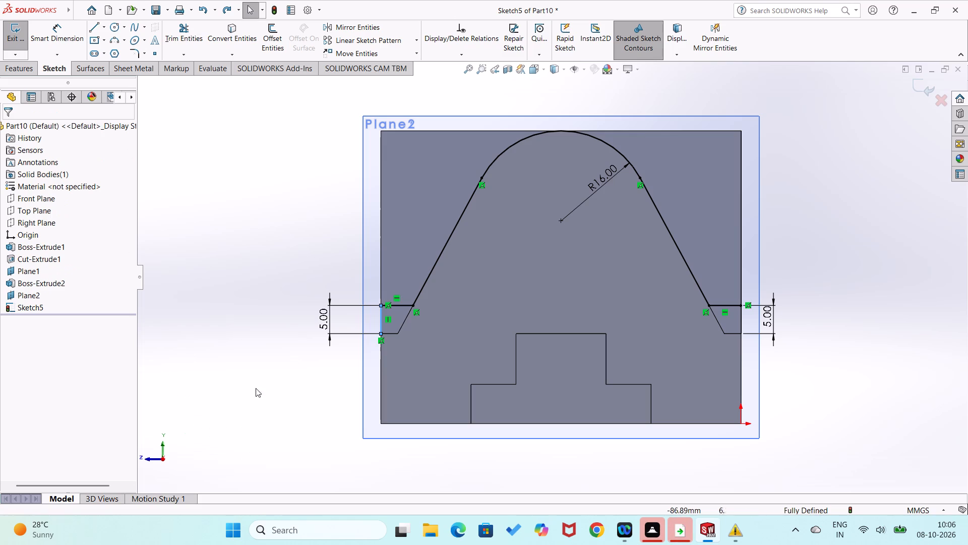
right_drag(265, 385, 219, 411)
click(381, 333)
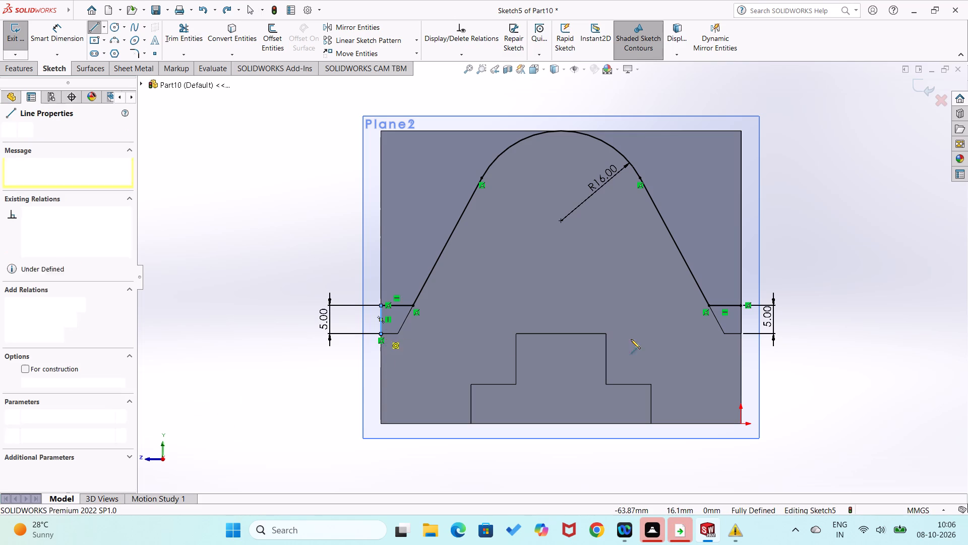
click(740, 334)
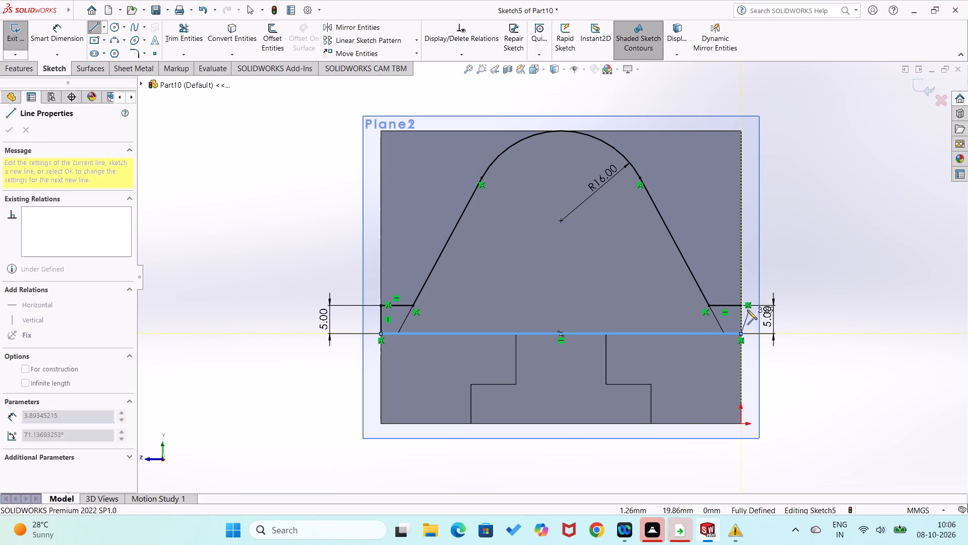
click(742, 306)
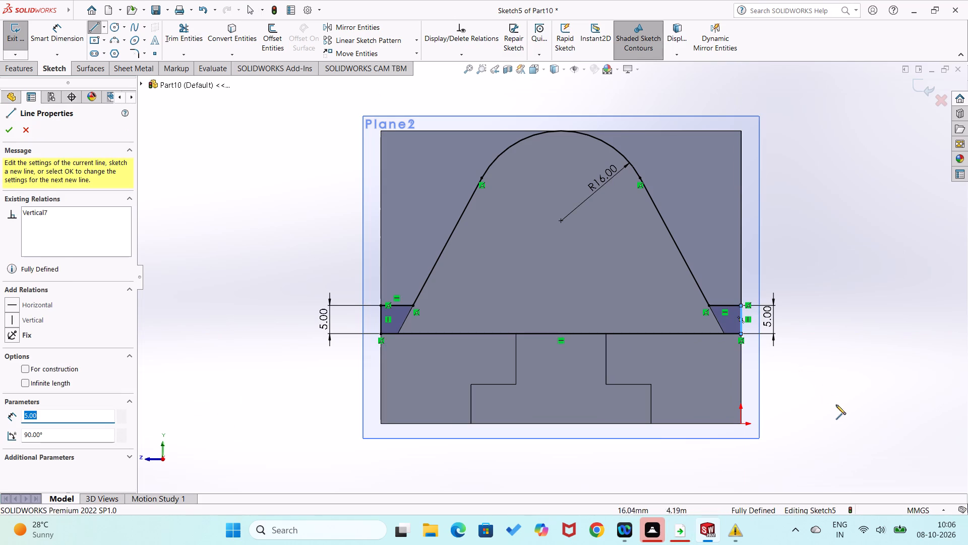
right_drag(839, 409, 840, 340)
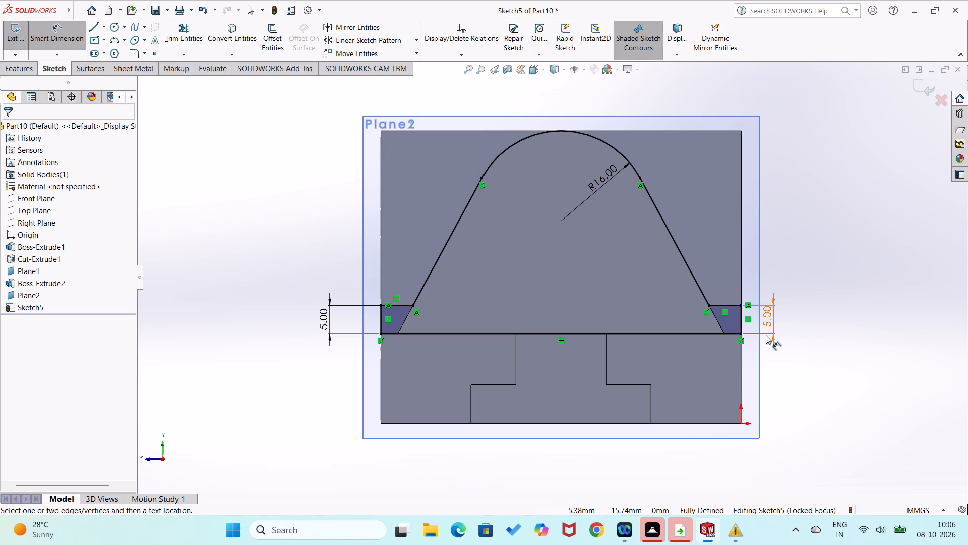
Extrude the closed rounded ledge profile as a boss with a blind depth of 22 mm.
middle_drag(243, 371, 275, 423)
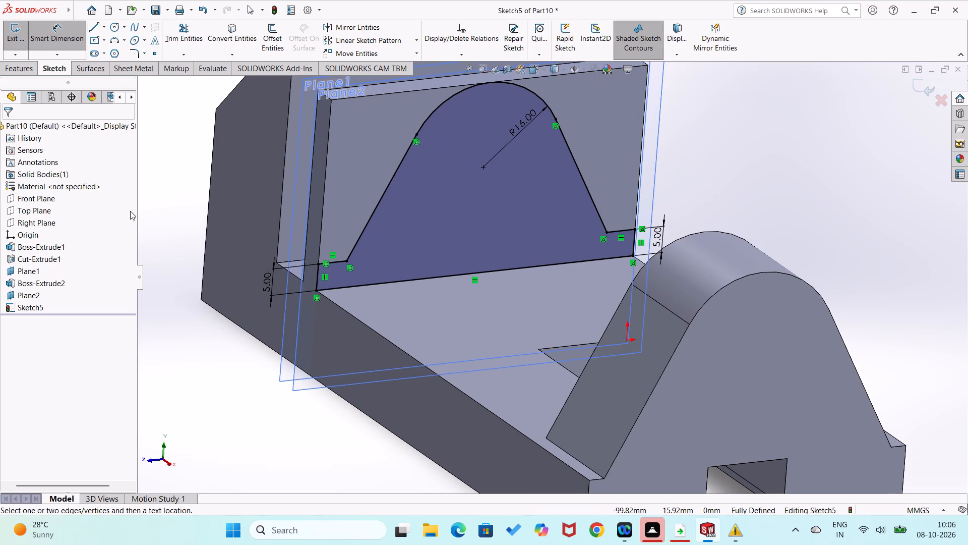
click(14, 65)
click(21, 33)
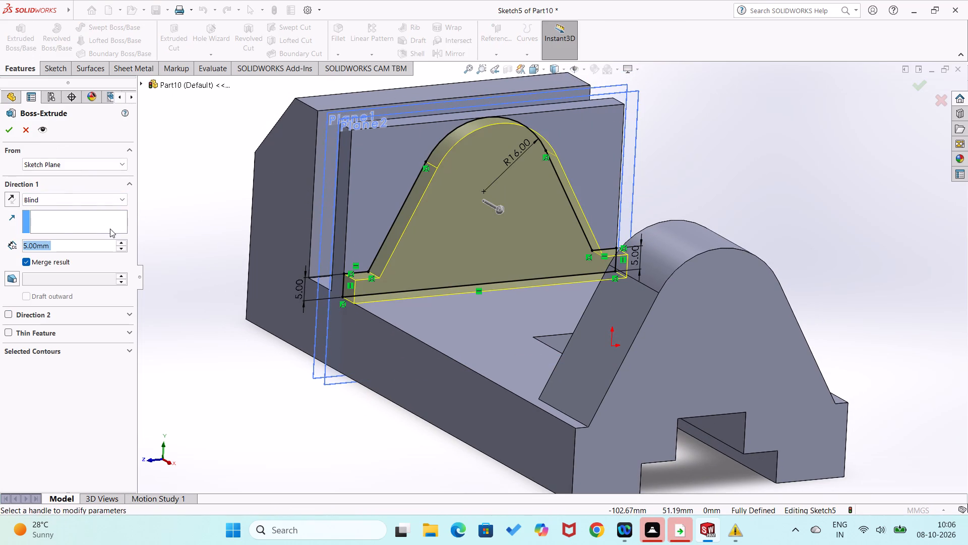
text(22)
key(Return)
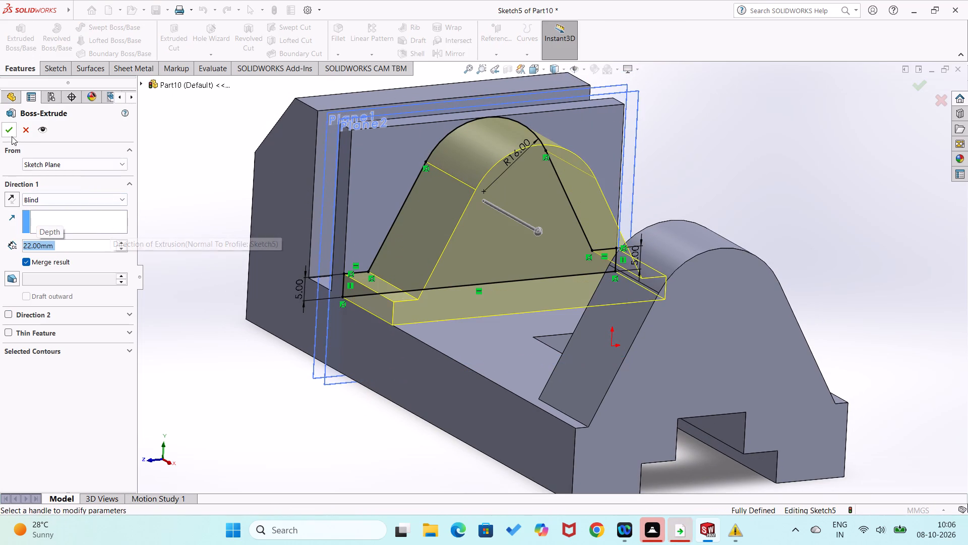
click(10, 134)
click(196, 308)
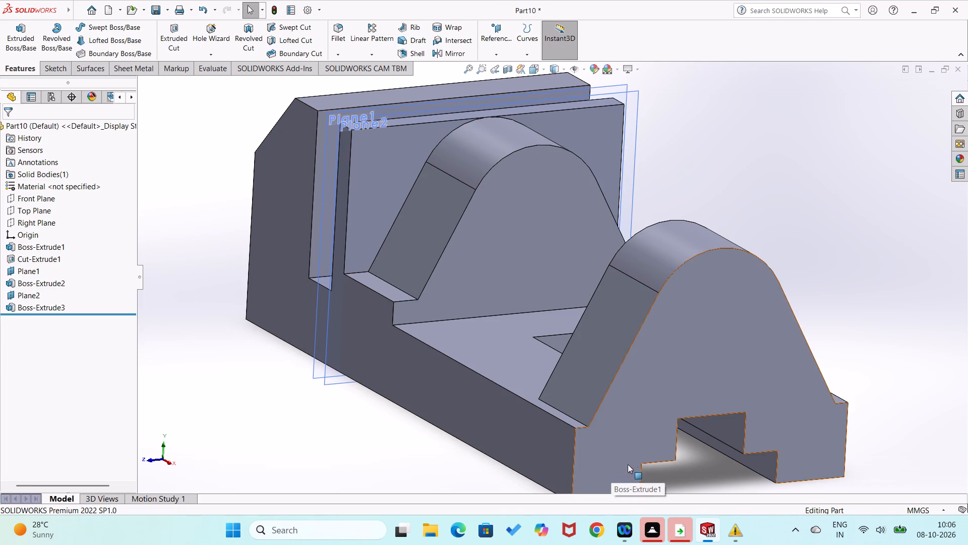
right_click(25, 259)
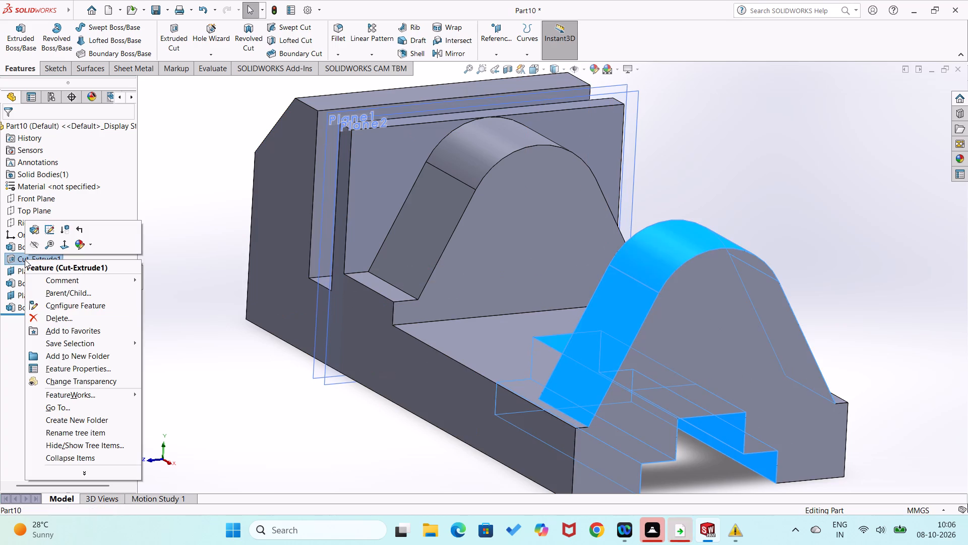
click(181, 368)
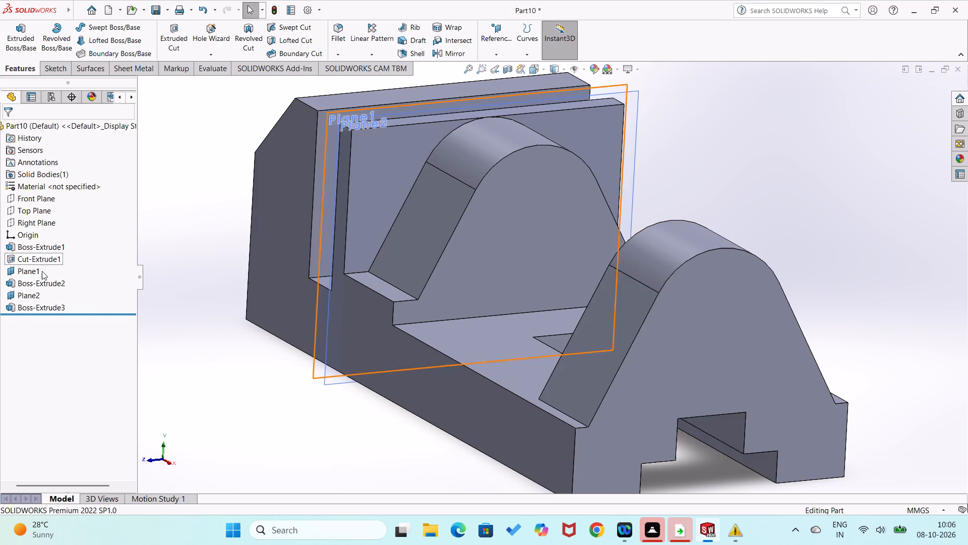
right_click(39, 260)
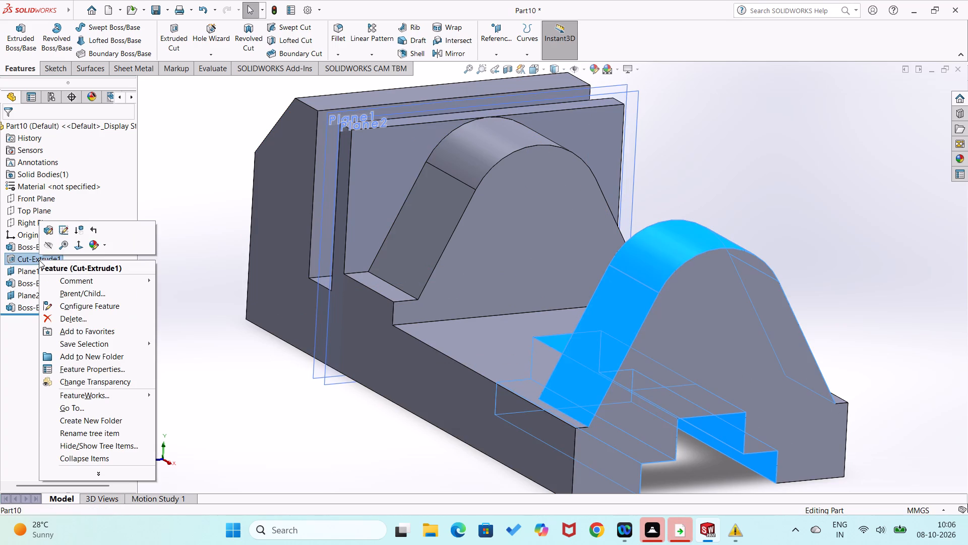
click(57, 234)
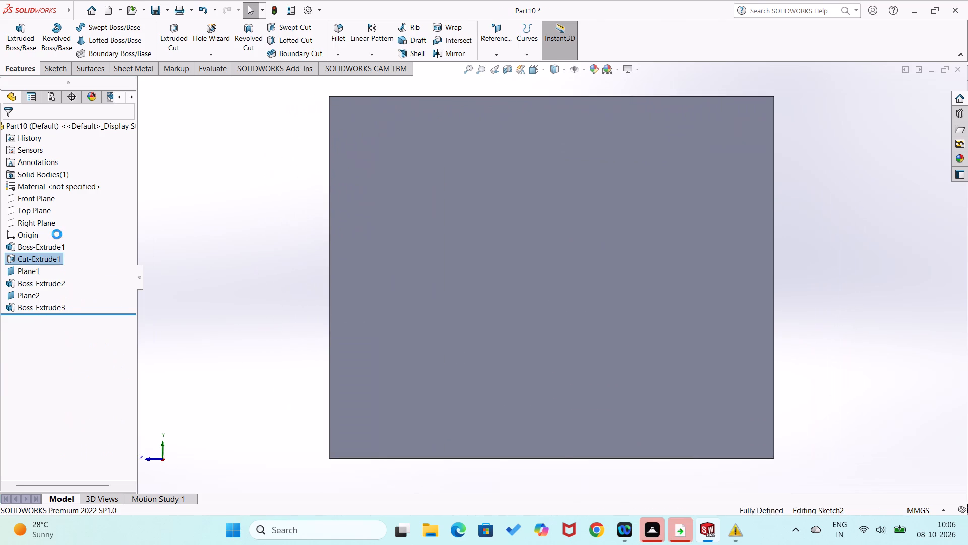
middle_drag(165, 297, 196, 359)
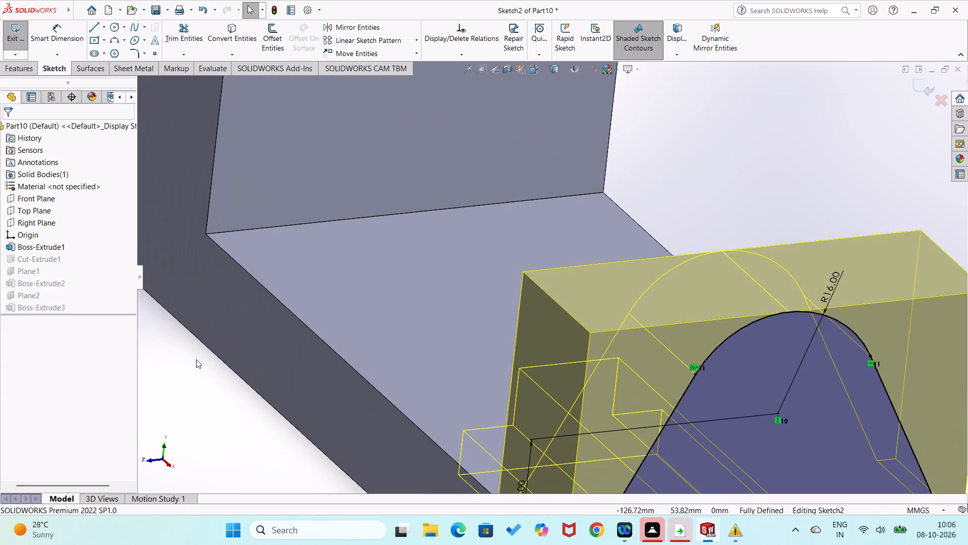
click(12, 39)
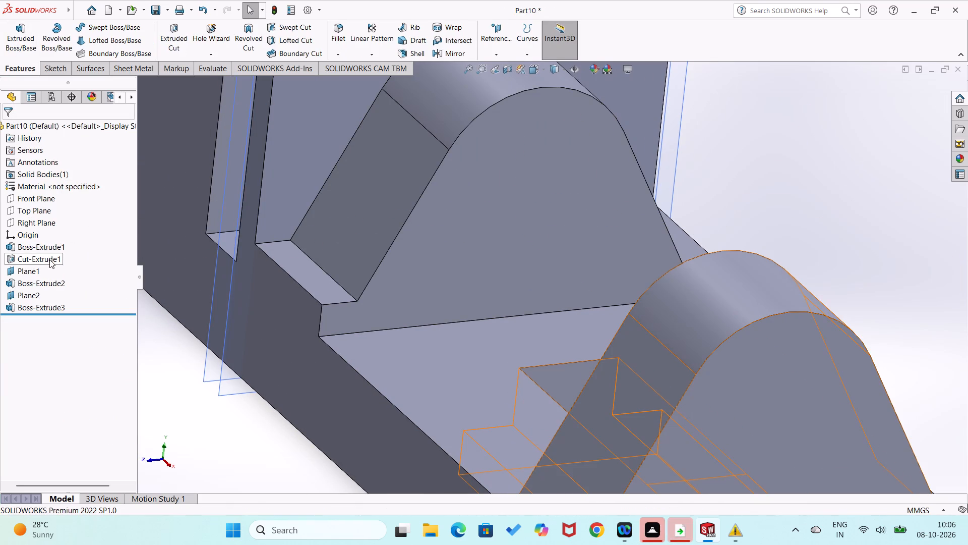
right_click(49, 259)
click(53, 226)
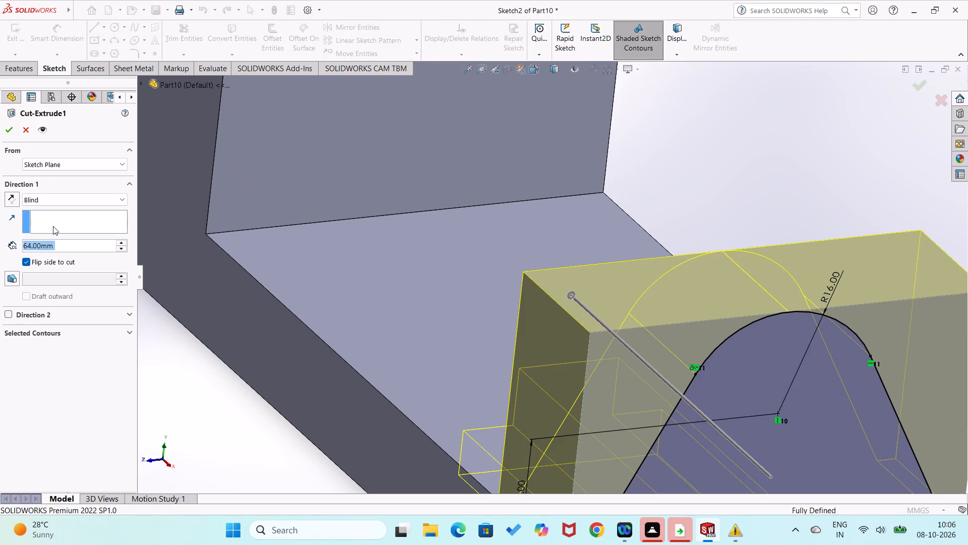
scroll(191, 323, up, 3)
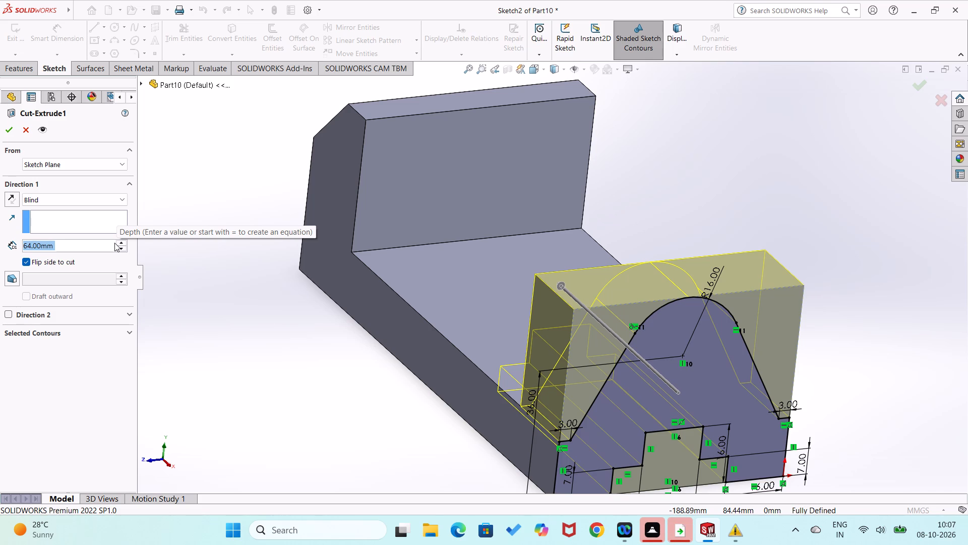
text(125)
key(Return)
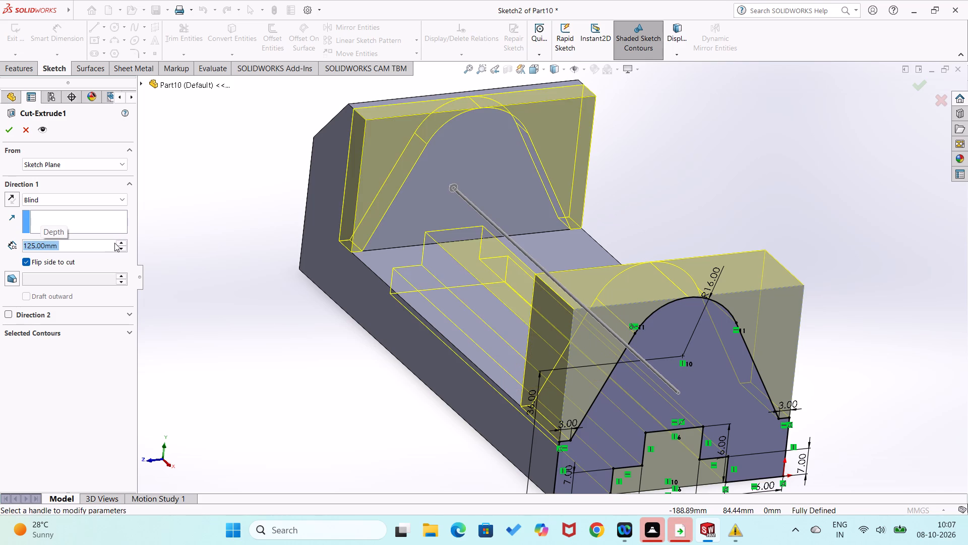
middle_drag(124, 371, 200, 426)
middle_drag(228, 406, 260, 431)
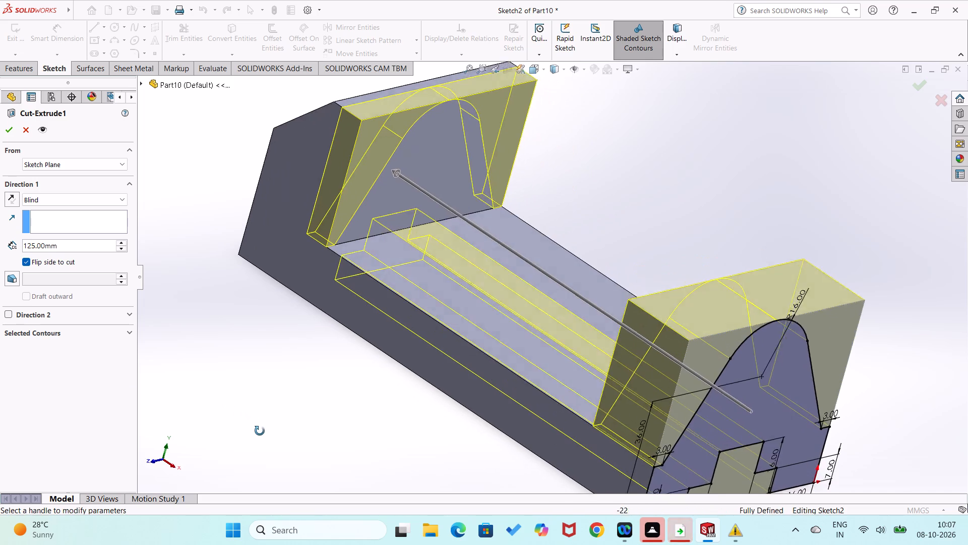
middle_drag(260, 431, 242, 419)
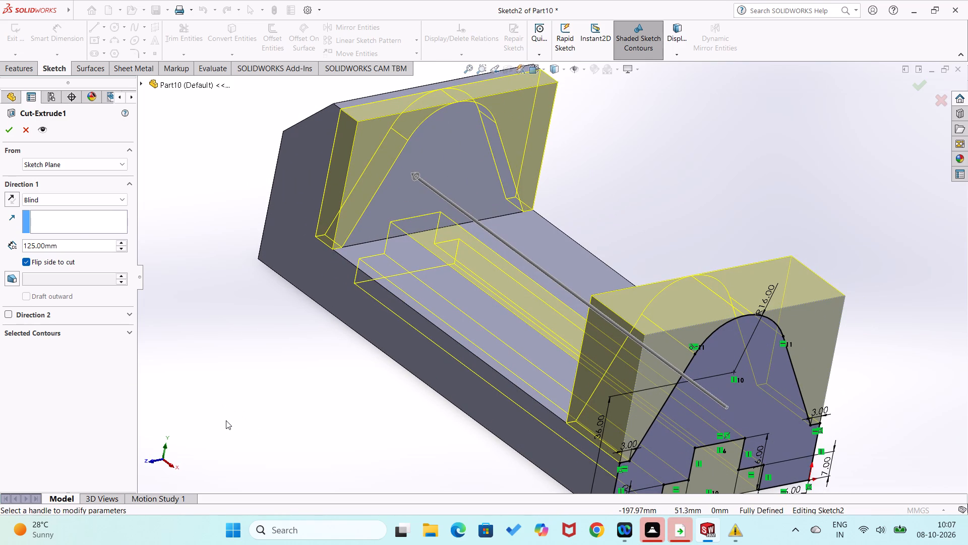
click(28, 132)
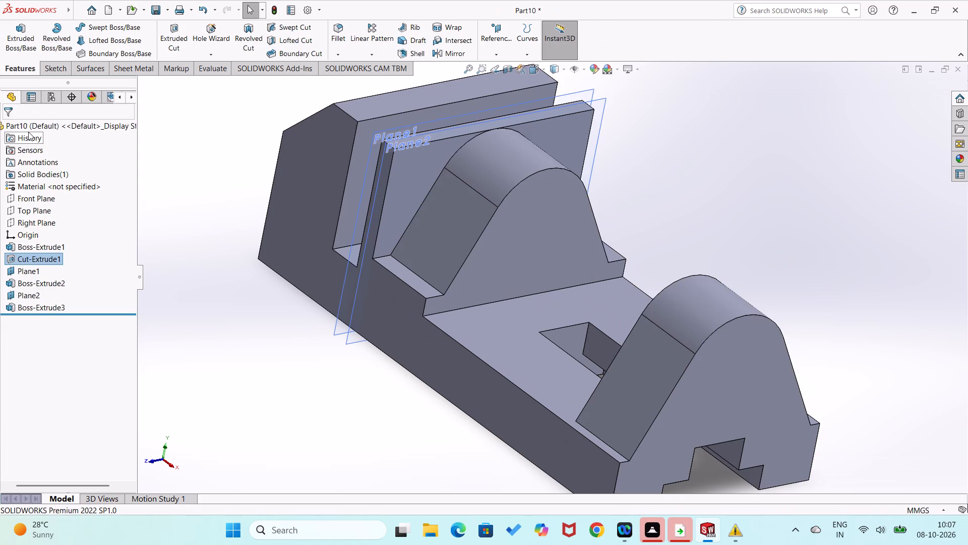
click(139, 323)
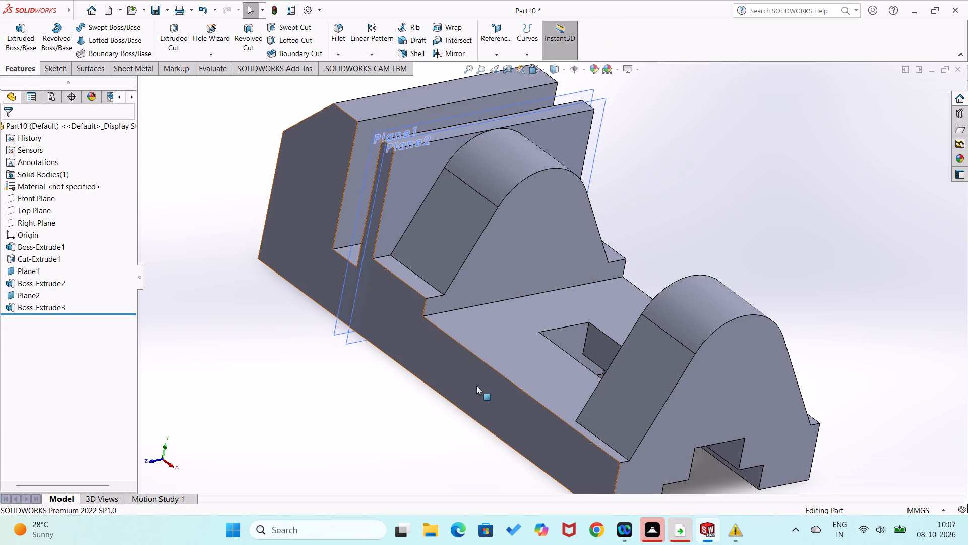
Measure the length of the body's upper side edge from the ledge boss to the stepped-cut end, using a temporary sketch on the side face.
right_drag(389, 449, 373, 368)
click(568, 382)
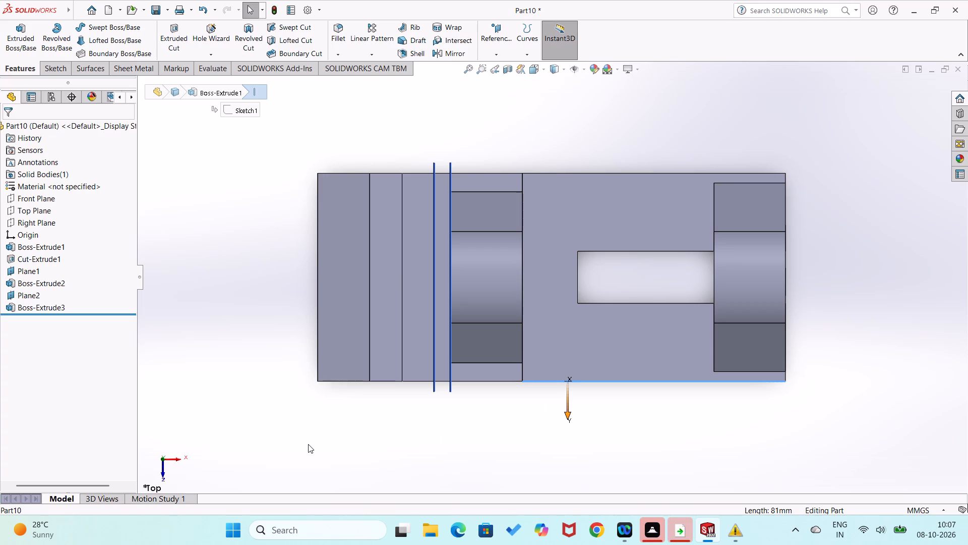
middle_drag(304, 444, 295, 322)
right_click(199, 376)
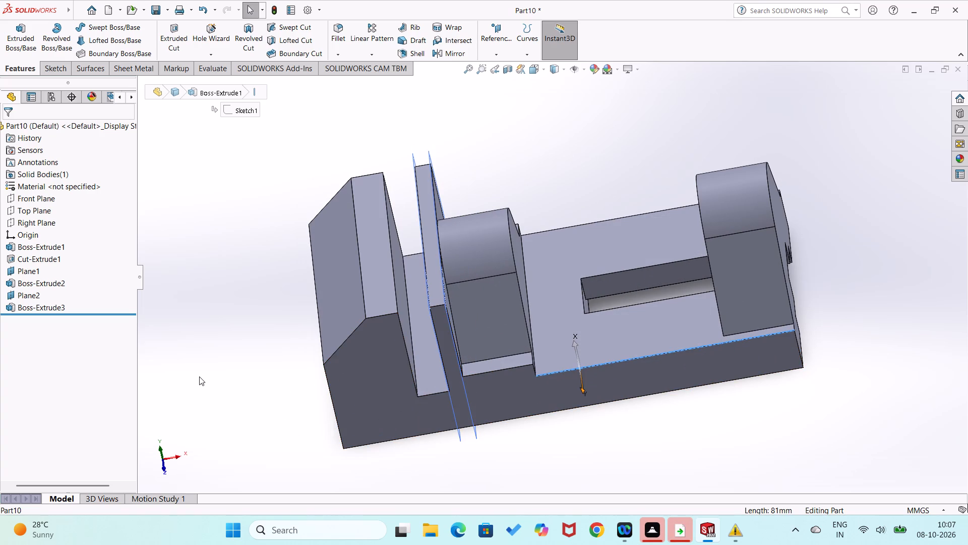
right_click(522, 396)
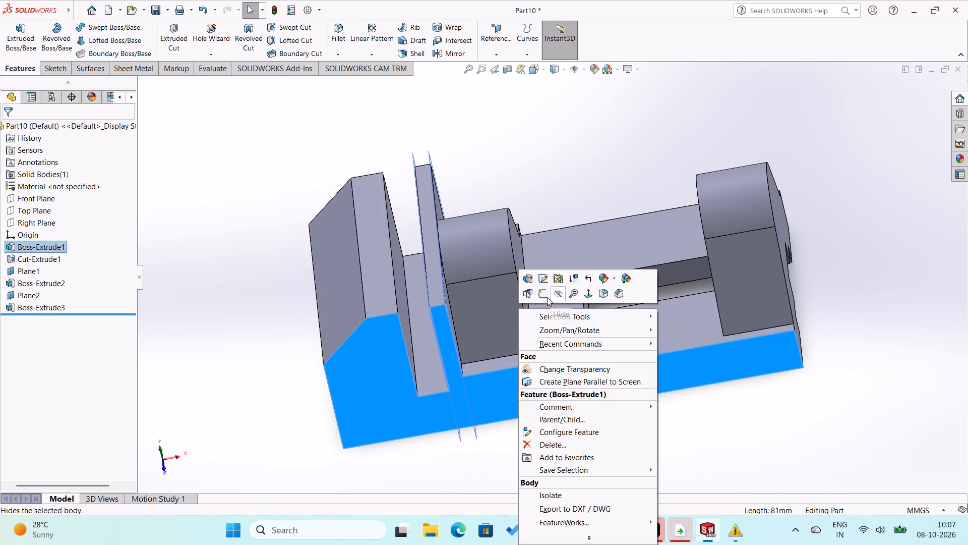
click(544, 294)
right_drag(580, 430, 517, 439)
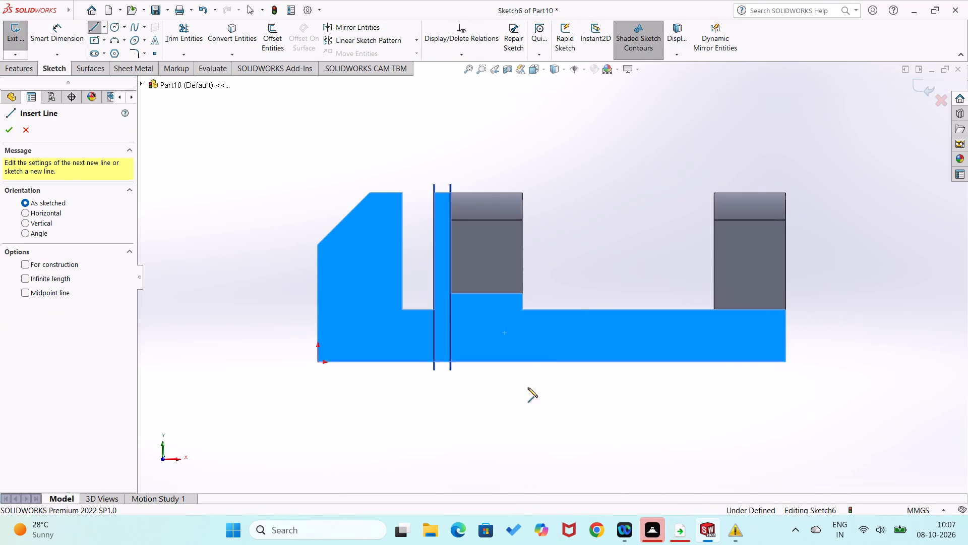
right_drag(612, 311, 627, 225)
click(646, 310)
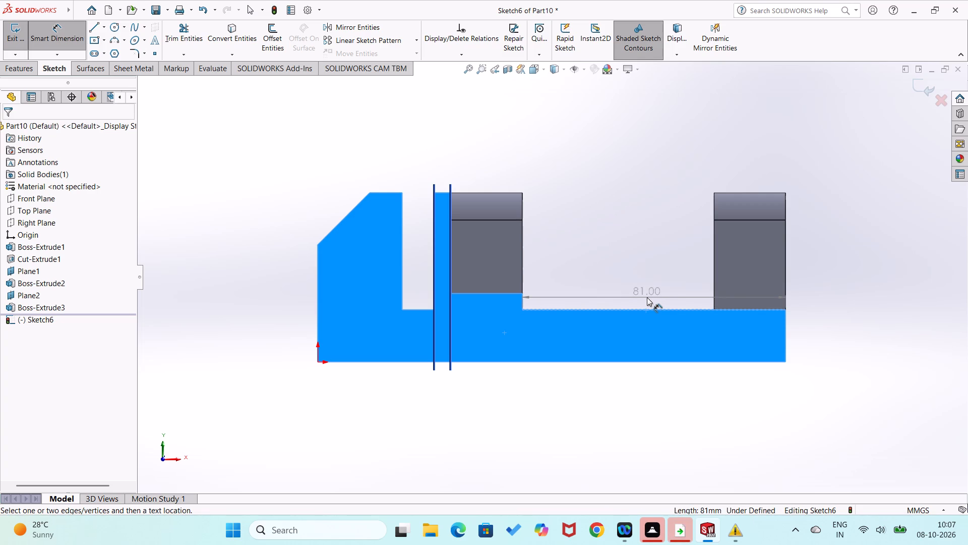
key(Escape)
middle_drag(643, 305, 633, 415)
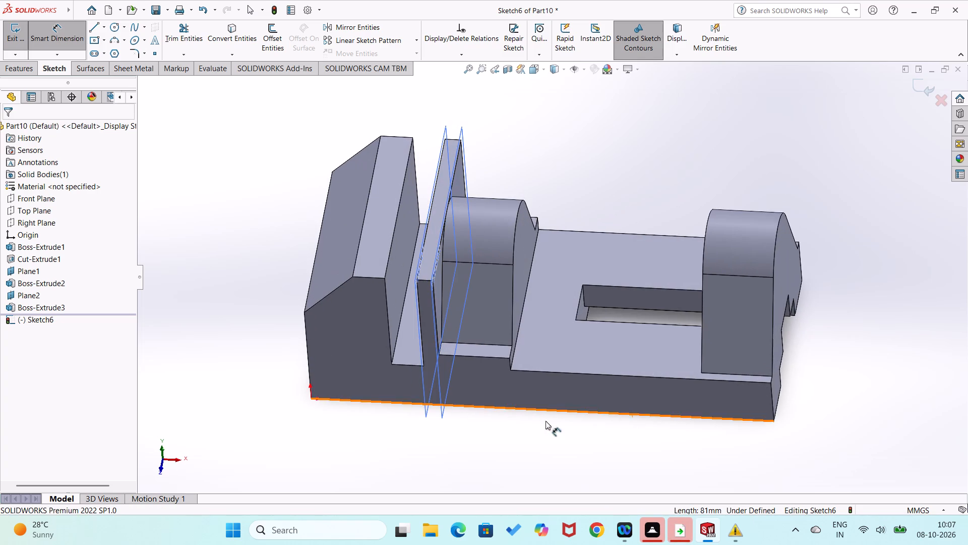
click(21, 46)
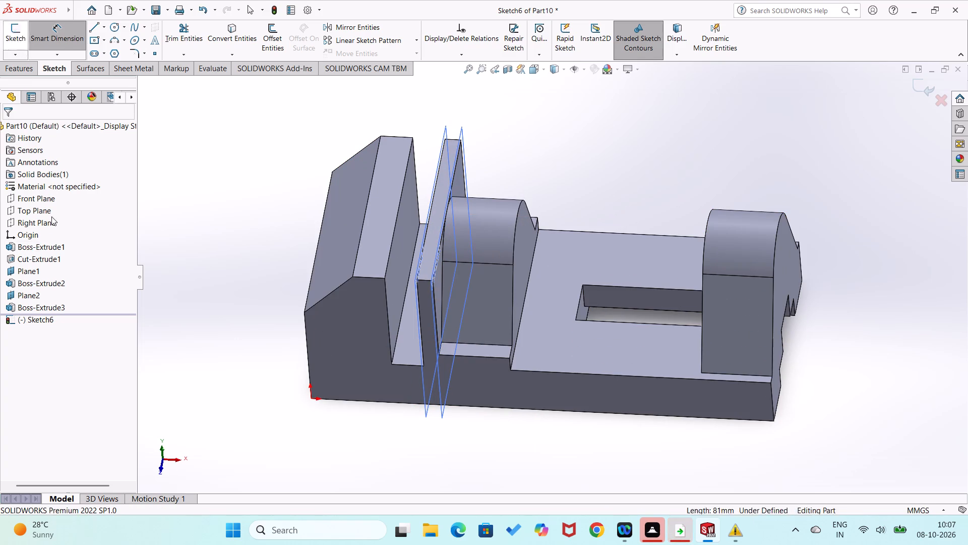
Set the blind depth of the rounded stepped cut to 81 mm.
right_click(42, 261)
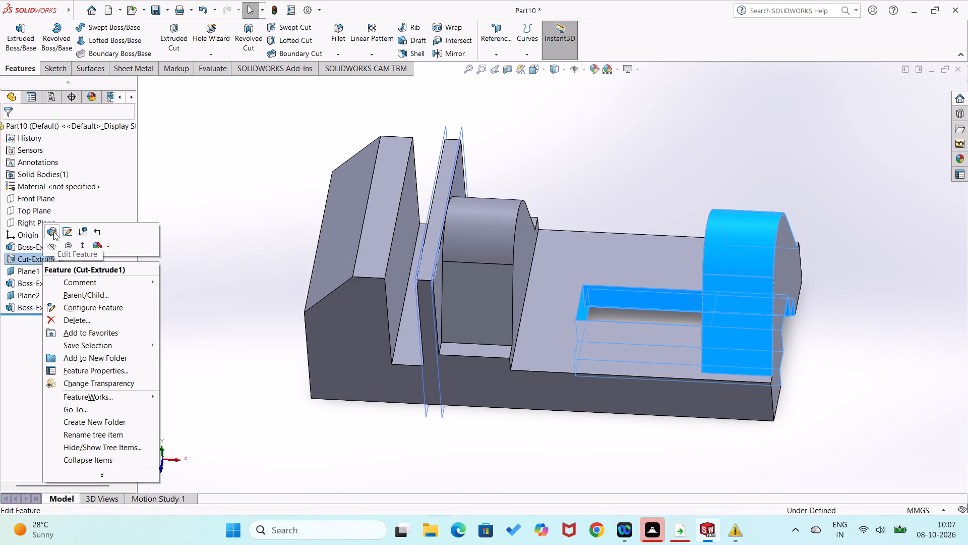
click(53, 232)
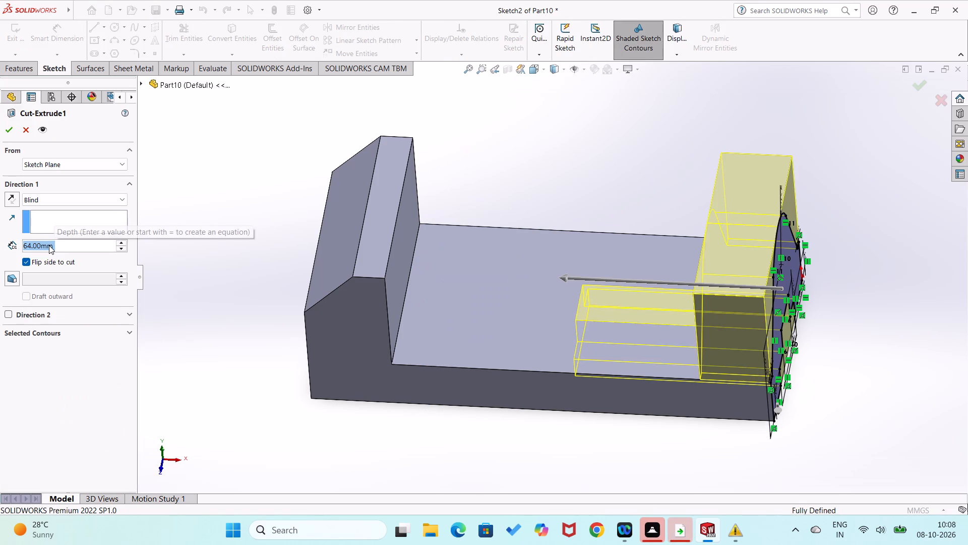
text(84)
key(BackSpace)
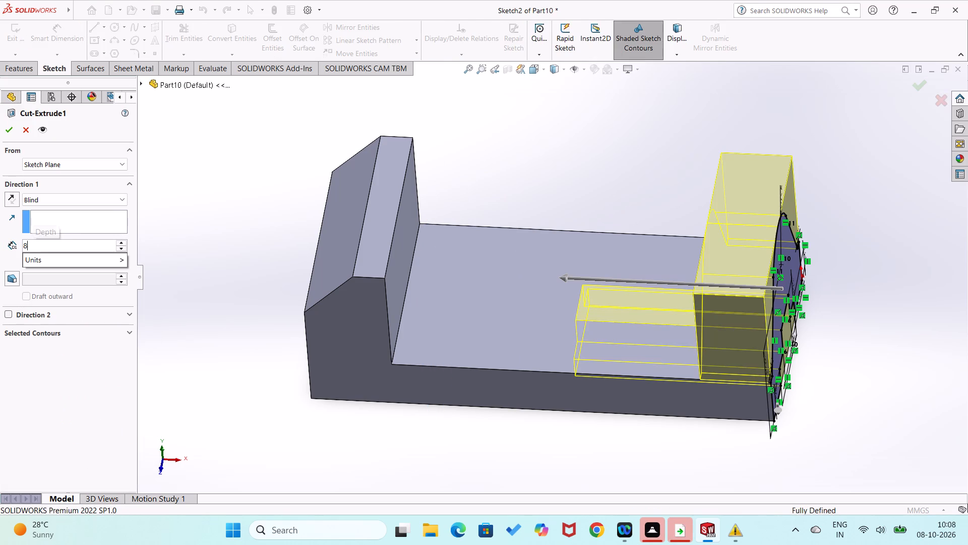
key(1)
key(Return)
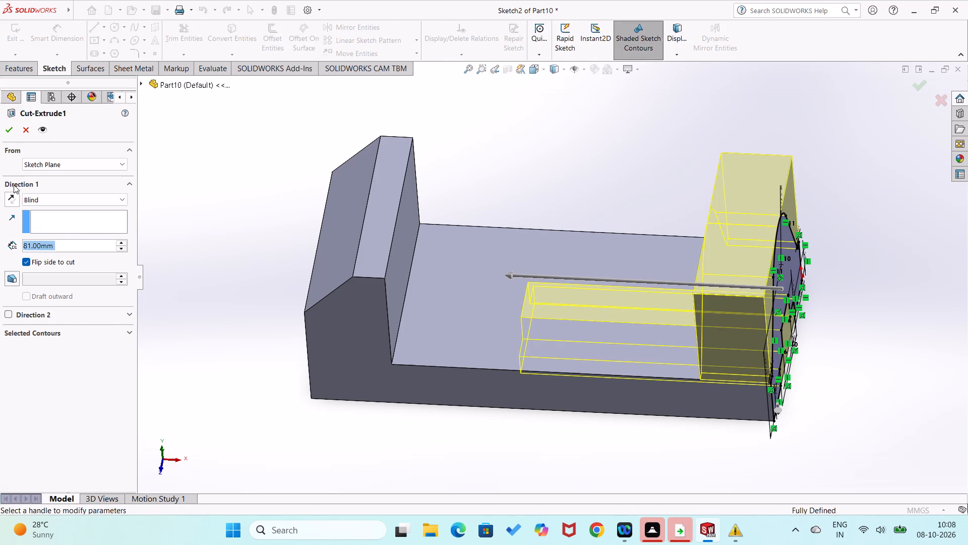
click(8, 129)
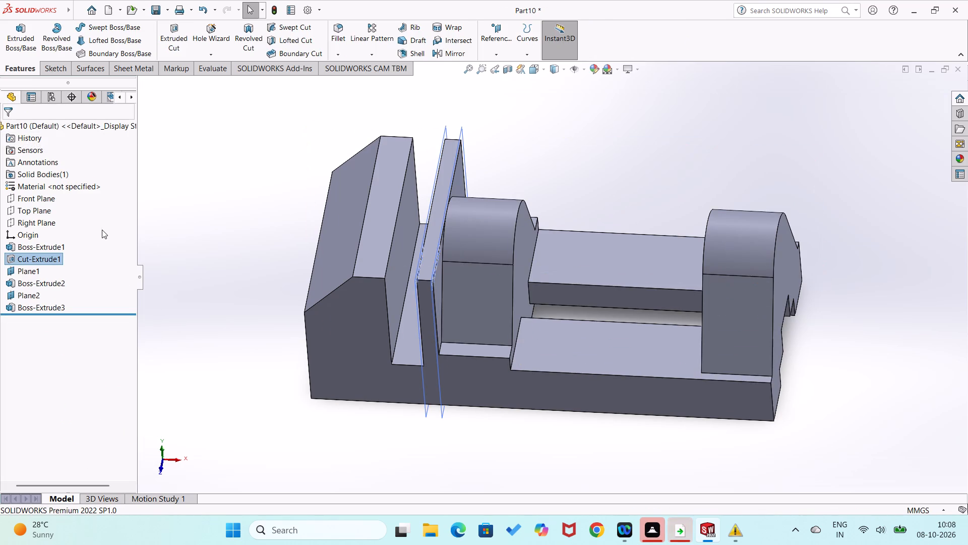
click(174, 264)
Start a sketch on the body's rounded end face and draw a circle centred on the rounded top's arc centre.
middle_drag(177, 265, 93, 288)
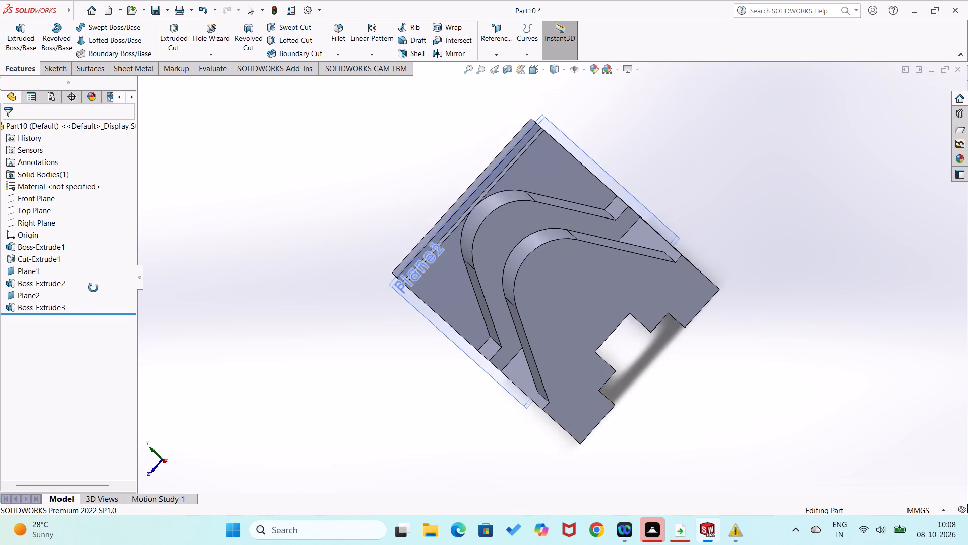
middle_drag(93, 288, 118, 280)
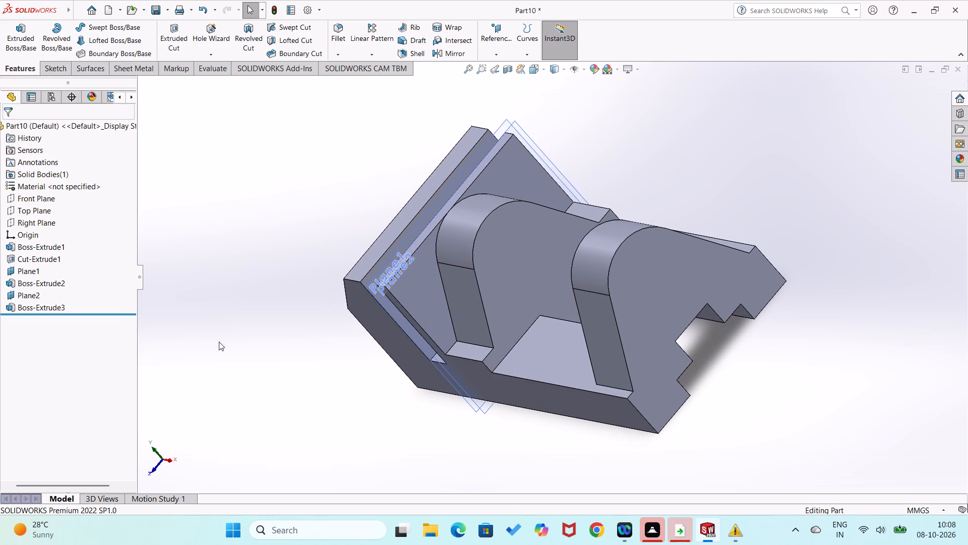
middle_drag(486, 405, 494, 367)
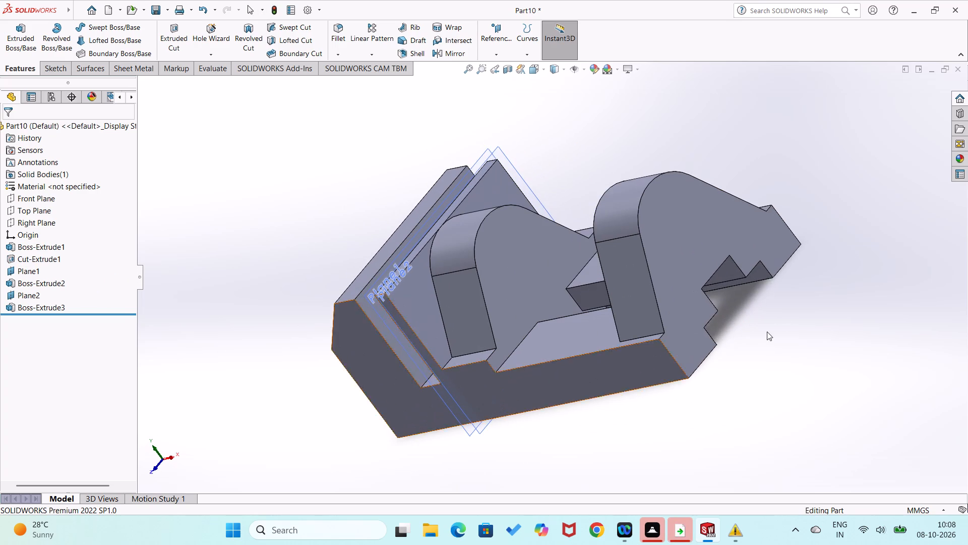
right_click(694, 243)
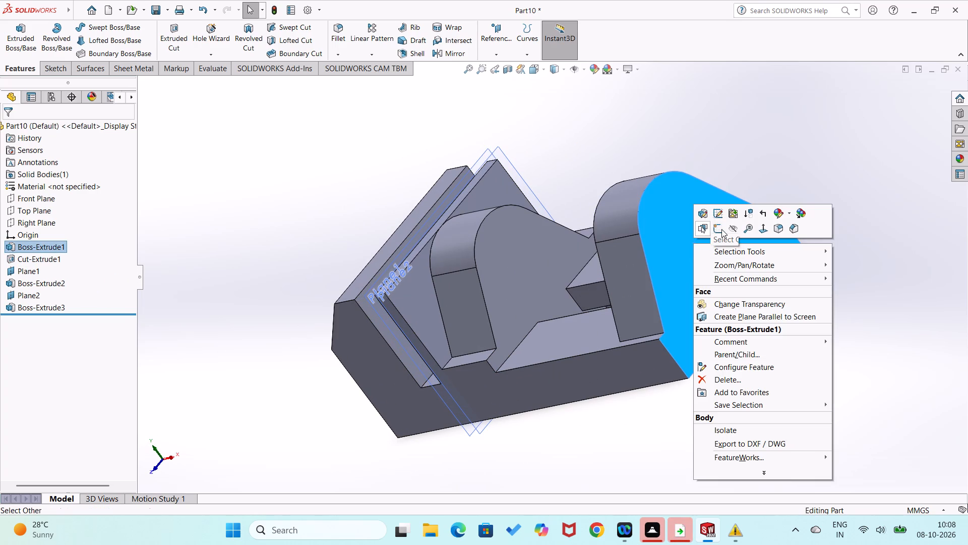
click(721, 230)
click(886, 228)
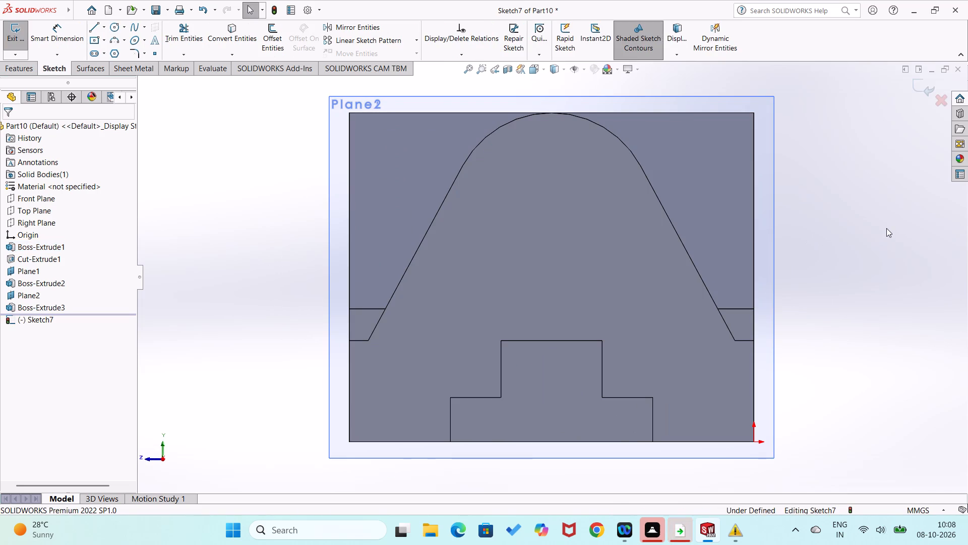
right_drag(853, 249, 925, 284)
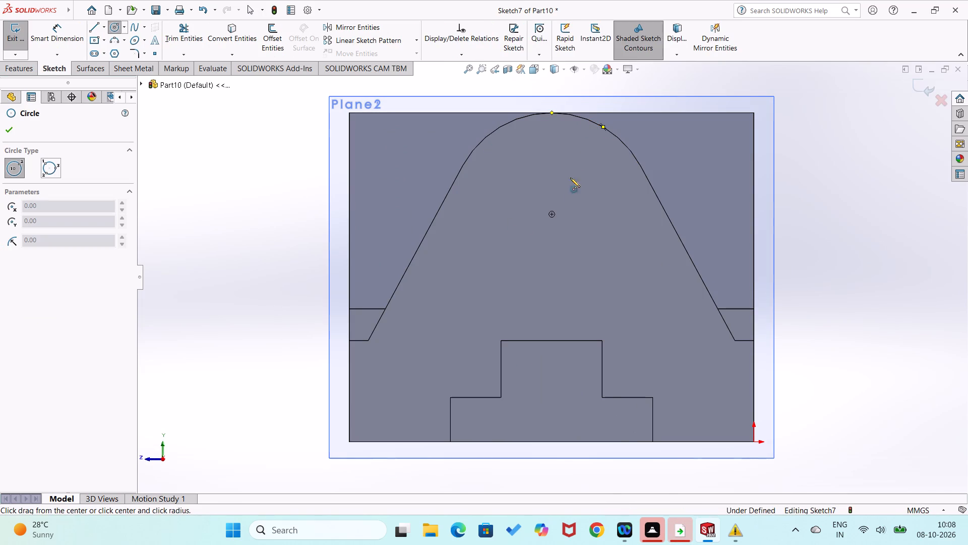
click(553, 214)
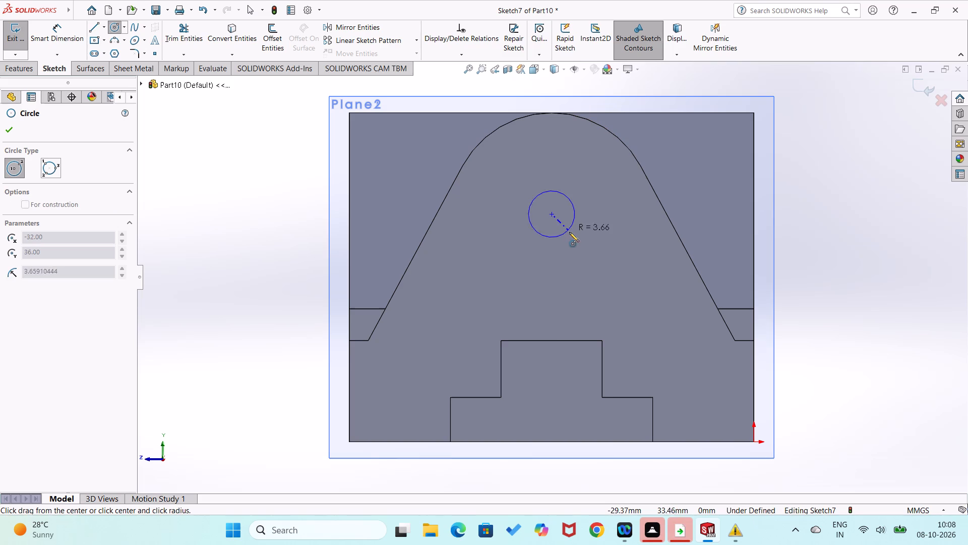
click(572, 239)
Dimension the circle's diameter as 16 mm.
right_drag(653, 295, 690, 186)
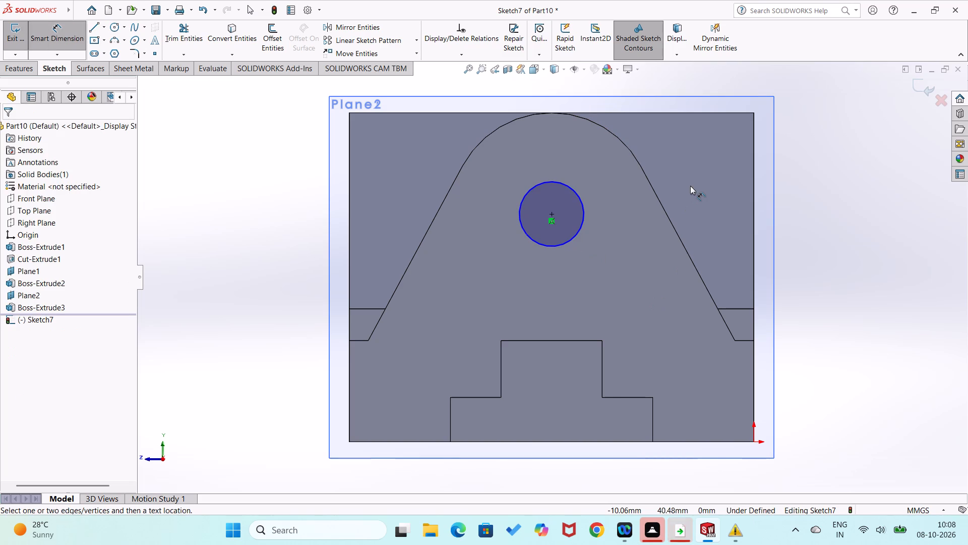
click(584, 218)
click(611, 214)
text(16)
key(Return)
click(878, 262)
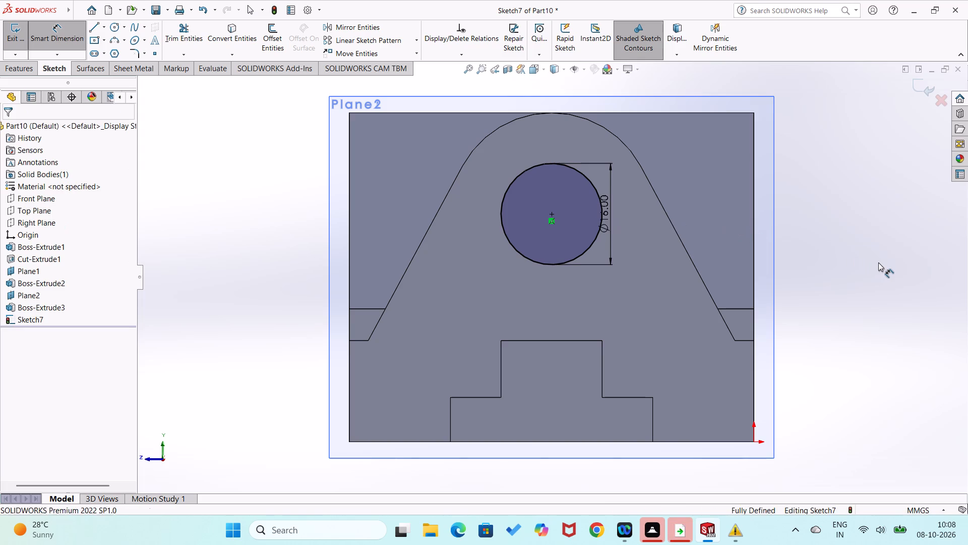
Extrude the 16 mm circle 81 mm back through the body and 5 mm outward in a second direction, merging the result.
middle_drag(868, 294, 903, 333)
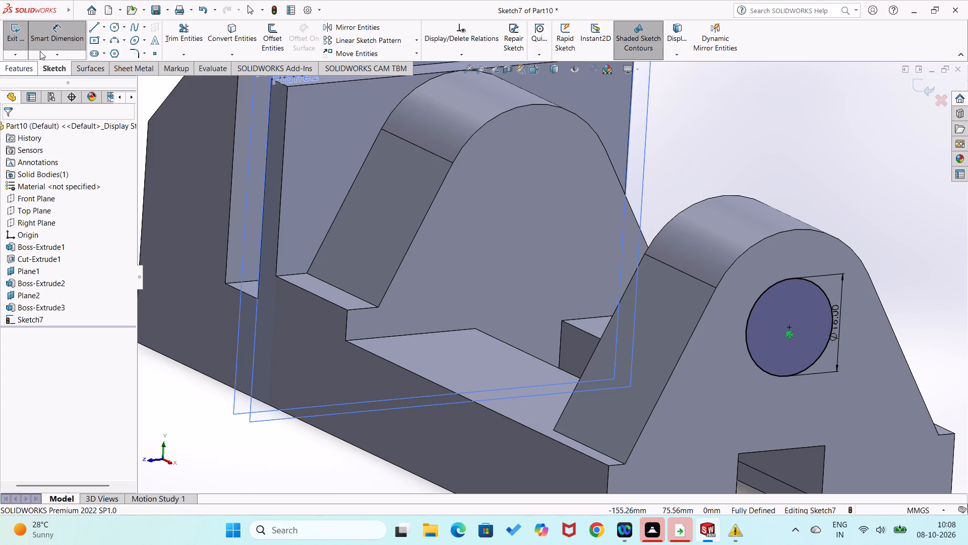
click(17, 76)
click(18, 37)
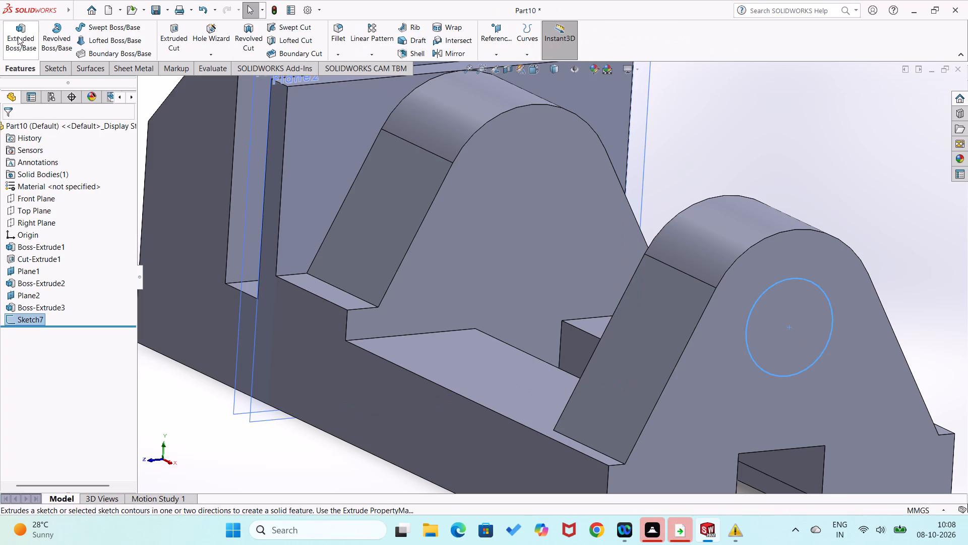
click(14, 44)
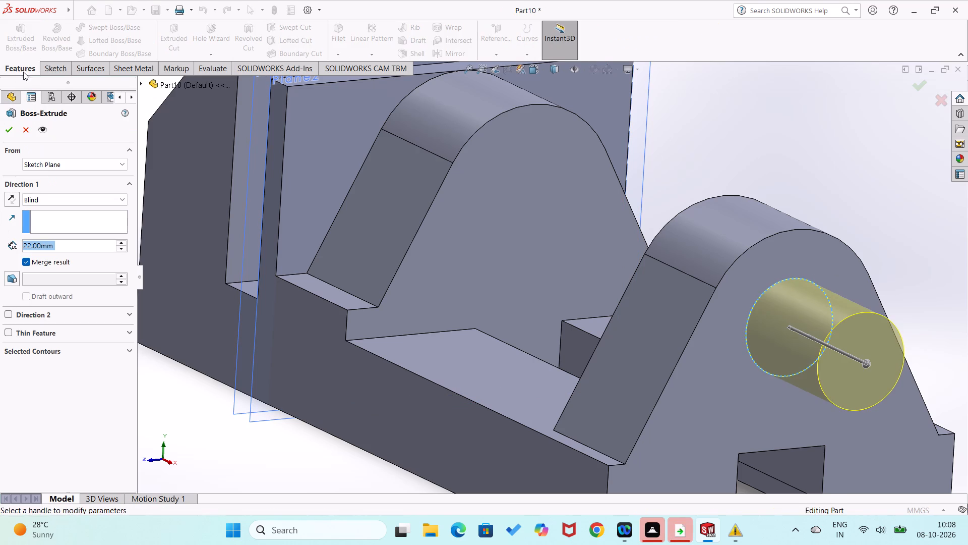
click(7, 198)
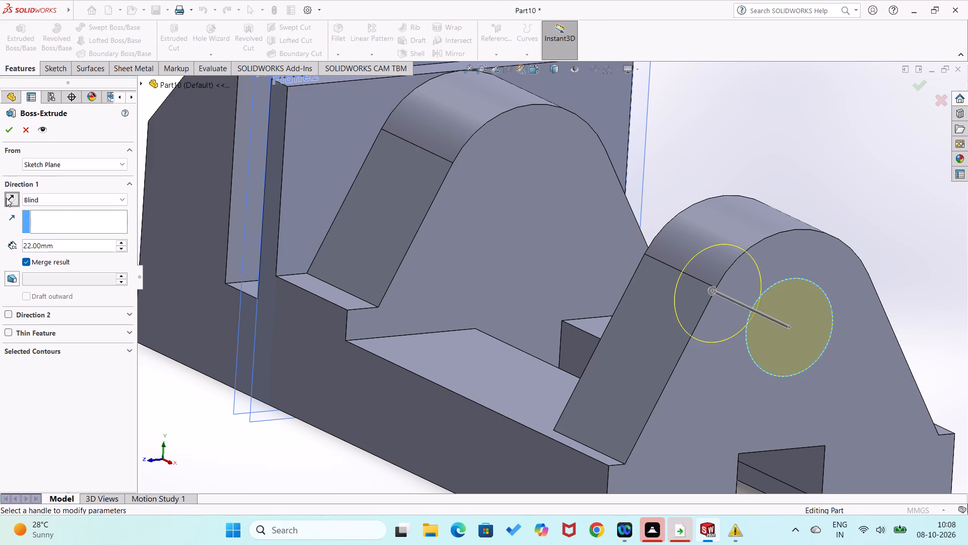
drag(71, 251, 14, 238)
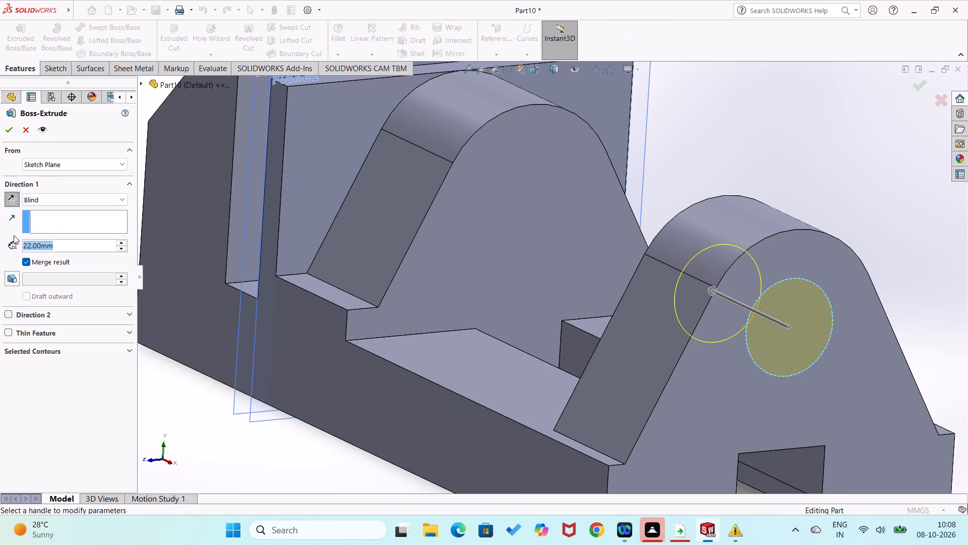
key(2)
key(BackSpace)
text(81)
key(Return)
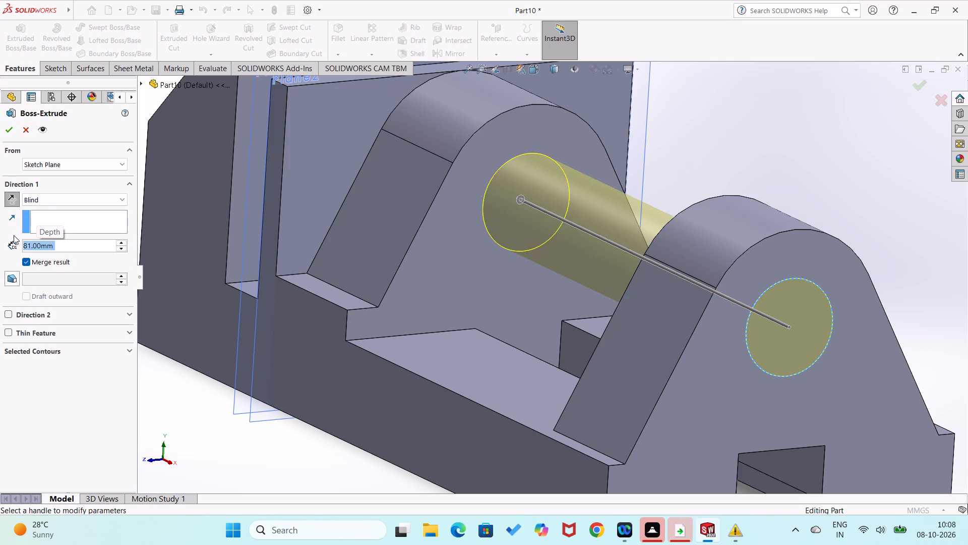
click(9, 316)
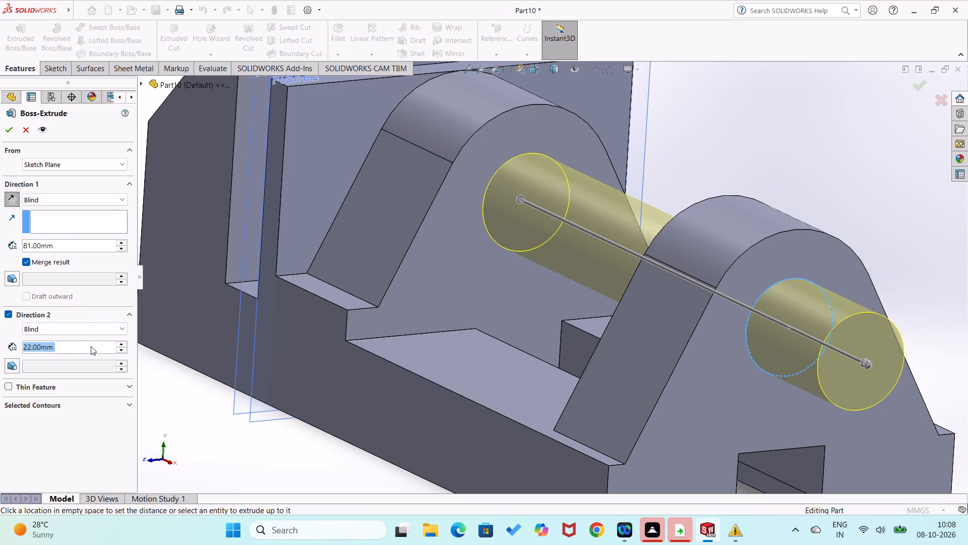
key(5)
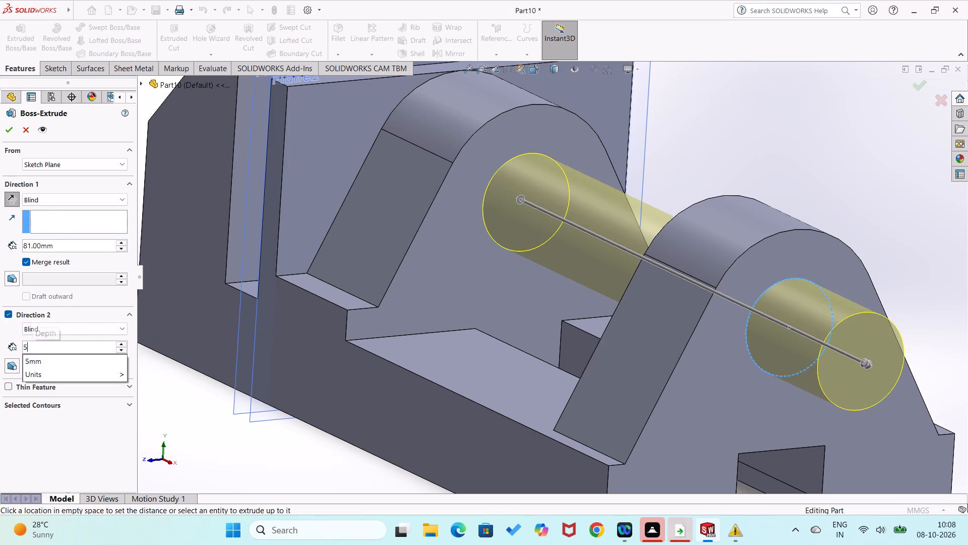
key(Return)
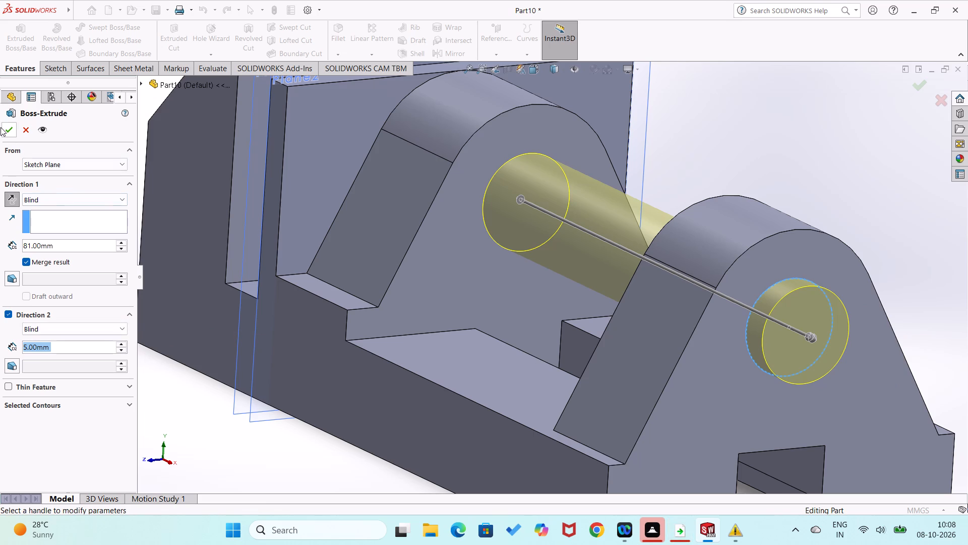
click(1, 126)
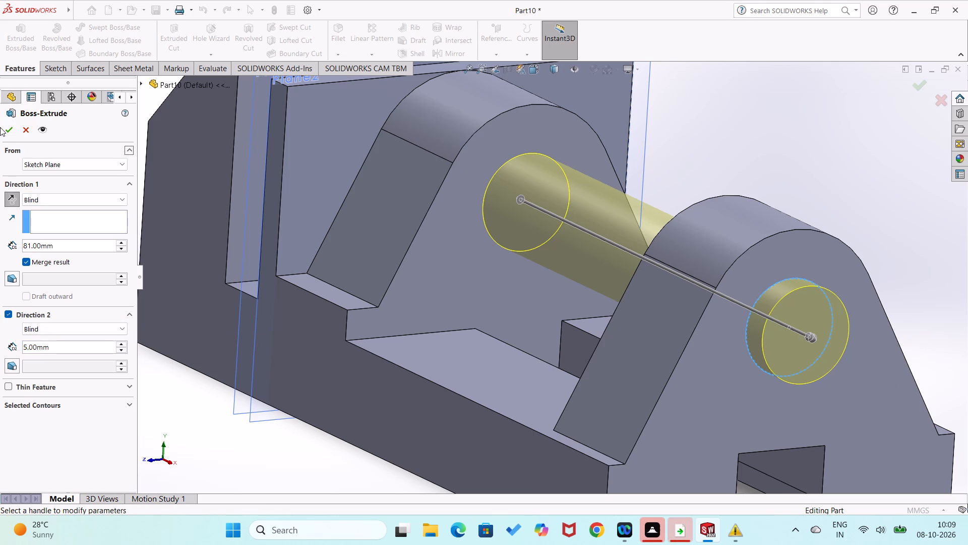
click(2, 128)
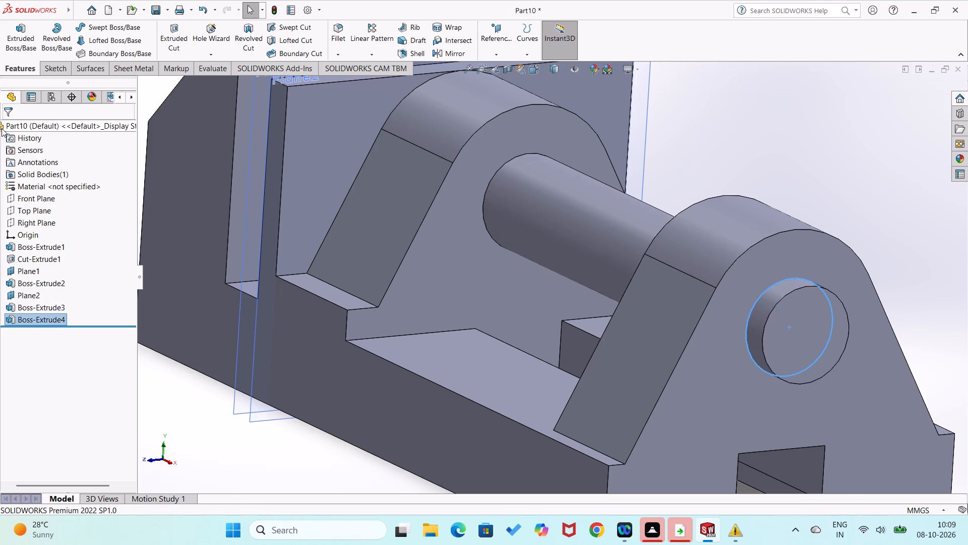
click(171, 380)
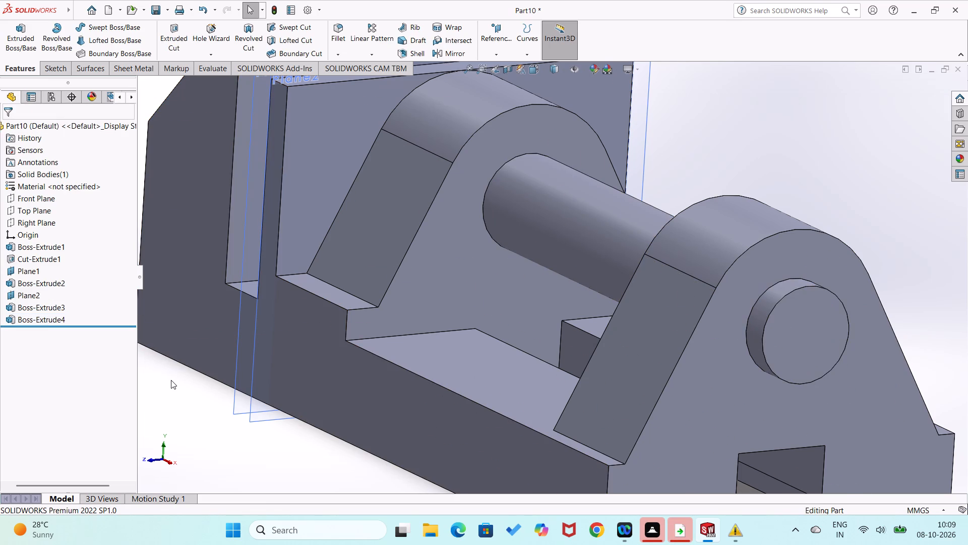
Start a sketch on the shaft's protruding end face and draw a concentric circle about 11 mm in diameter.
right_click(798, 332)
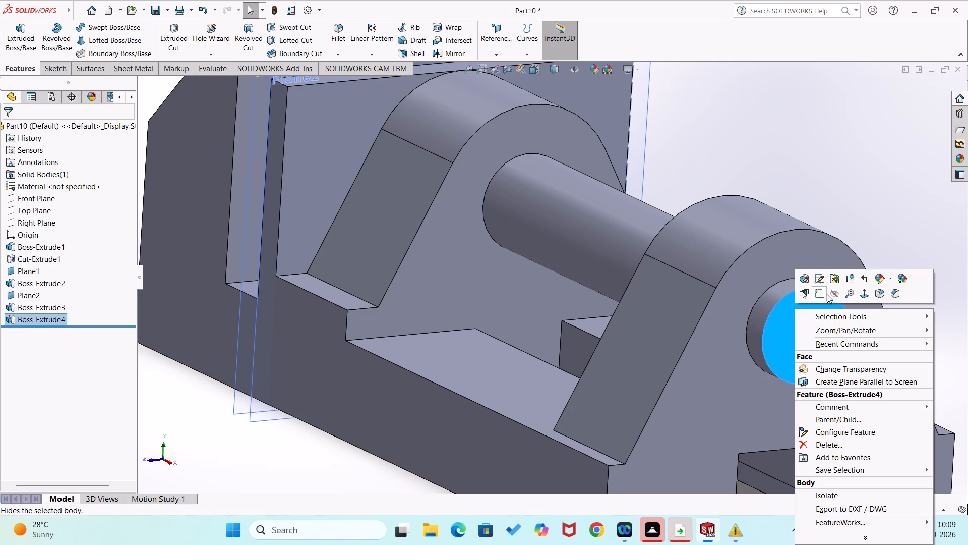
click(820, 294)
click(856, 270)
right_drag(838, 280, 906, 268)
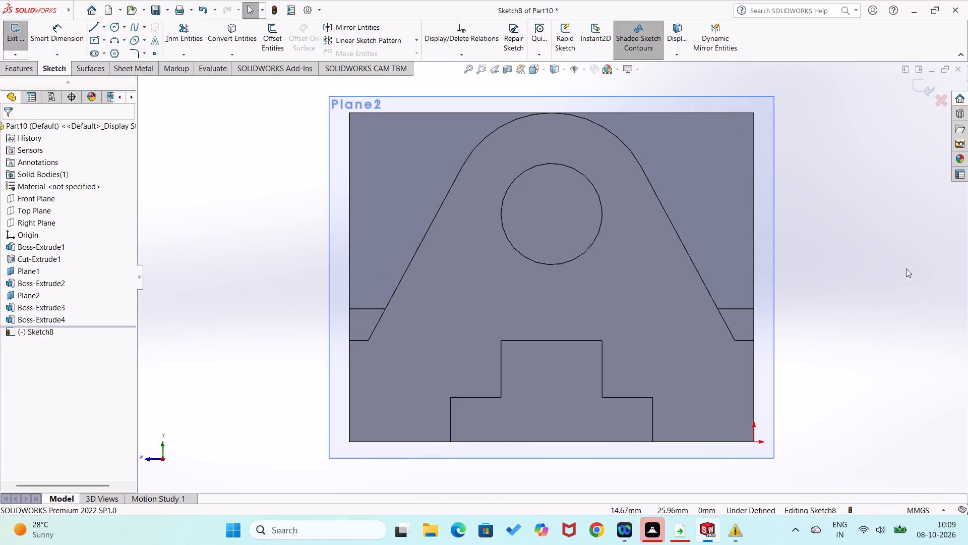
right_drag(906, 268, 930, 267)
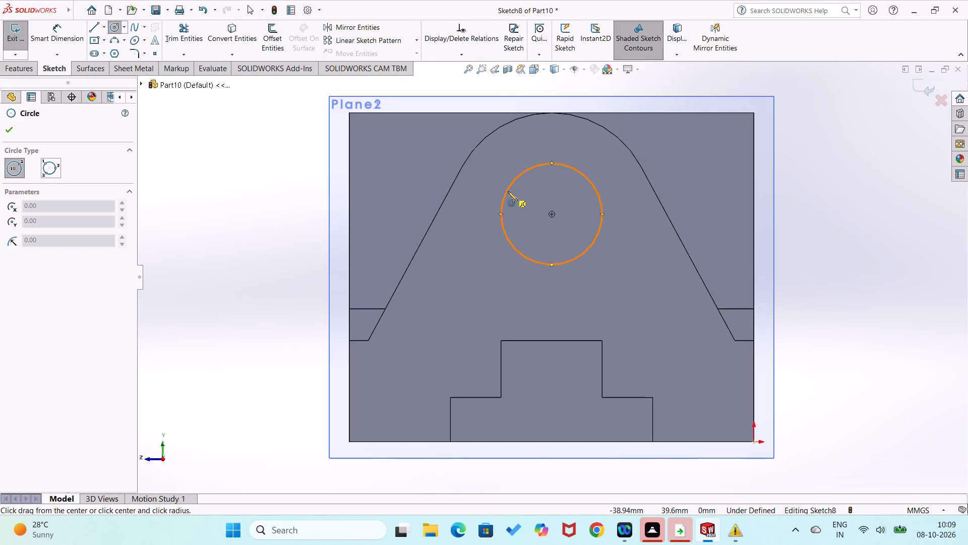
click(552, 215)
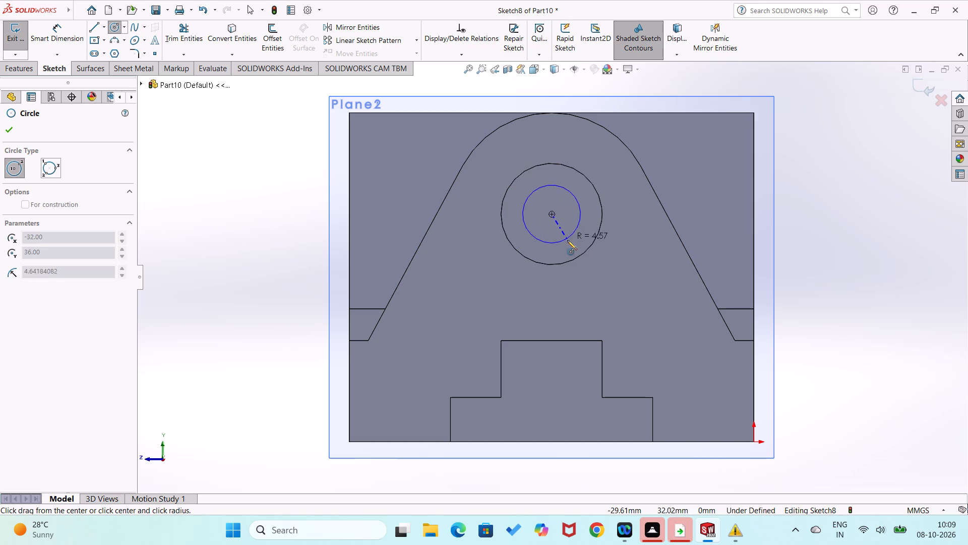
click(568, 245)
Dimension the new circle's diameter on the shaft end as 12 mm.
right_drag(613, 278, 635, 201)
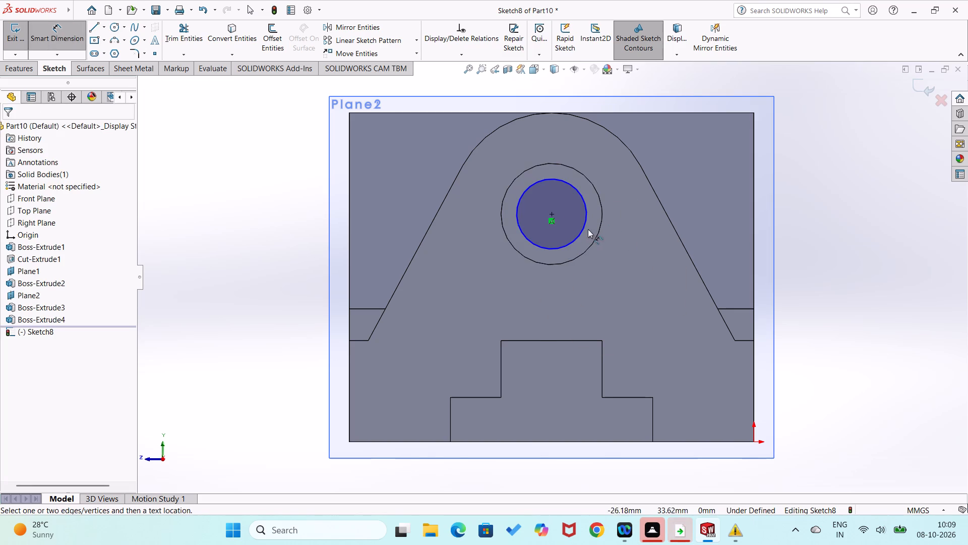
click(581, 229)
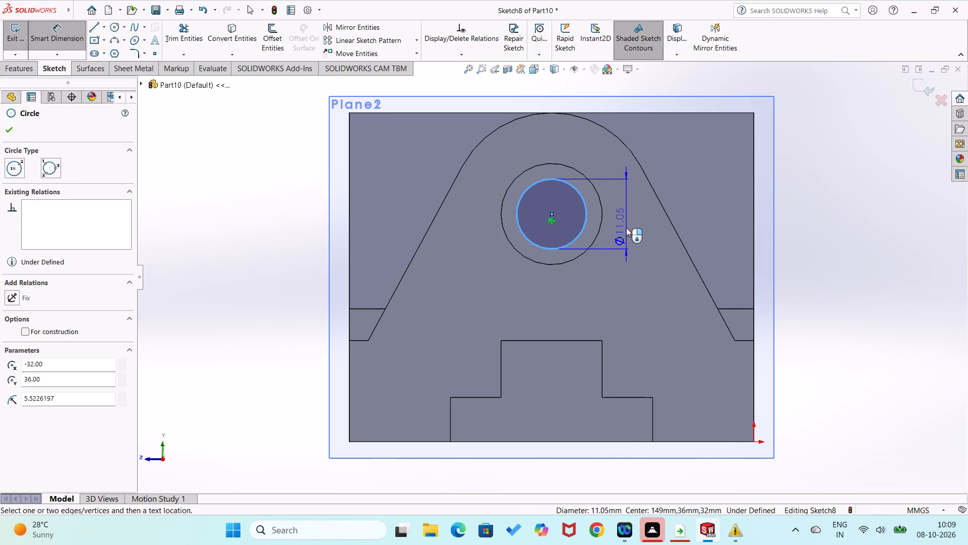
click(626, 228)
text(12)
key(Return)
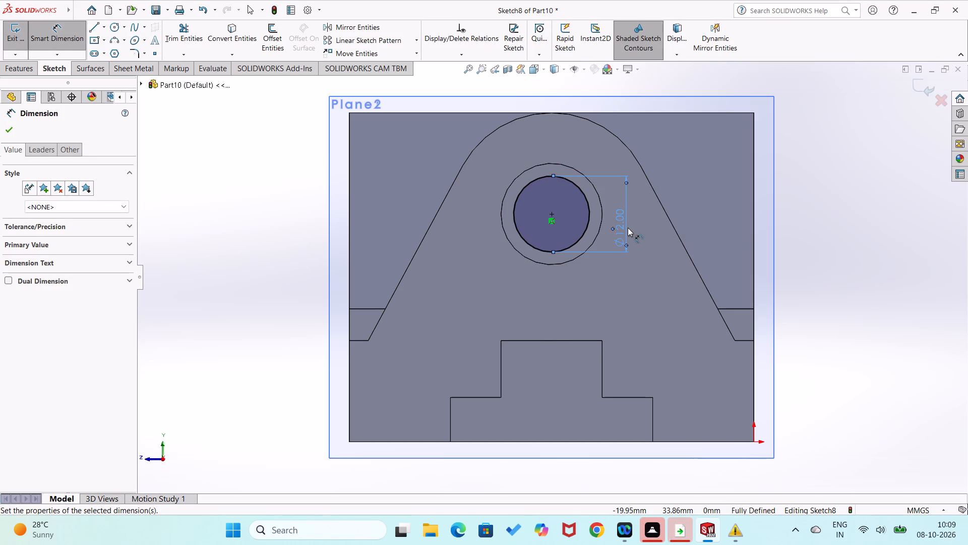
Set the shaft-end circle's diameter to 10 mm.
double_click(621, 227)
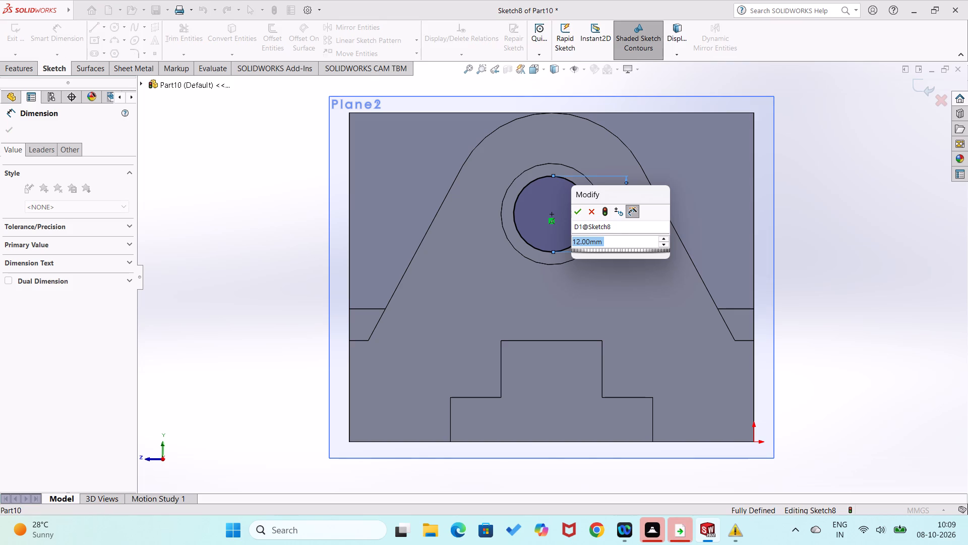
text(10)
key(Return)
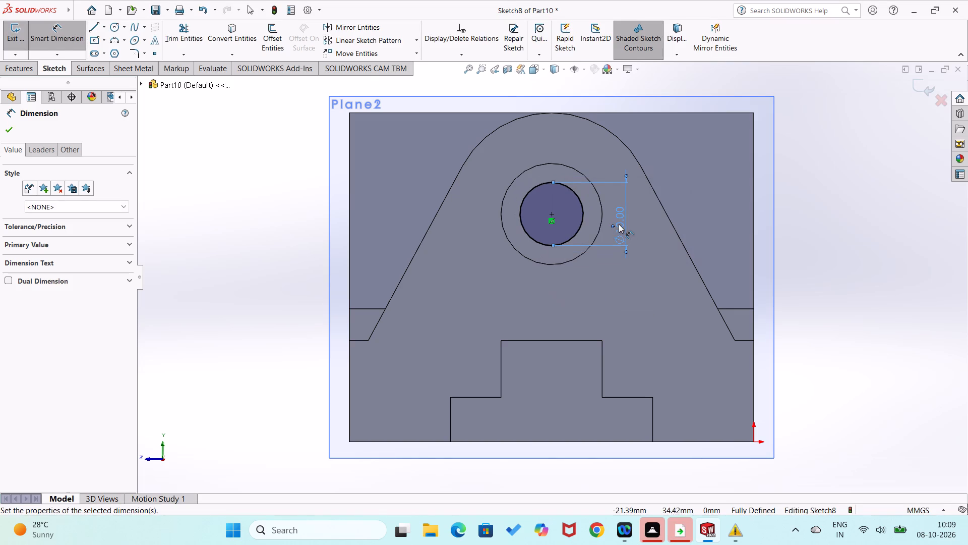
Set the shaft-end circle's diameter to 11 mm.
double_click(615, 222)
text(11)
key(Return)
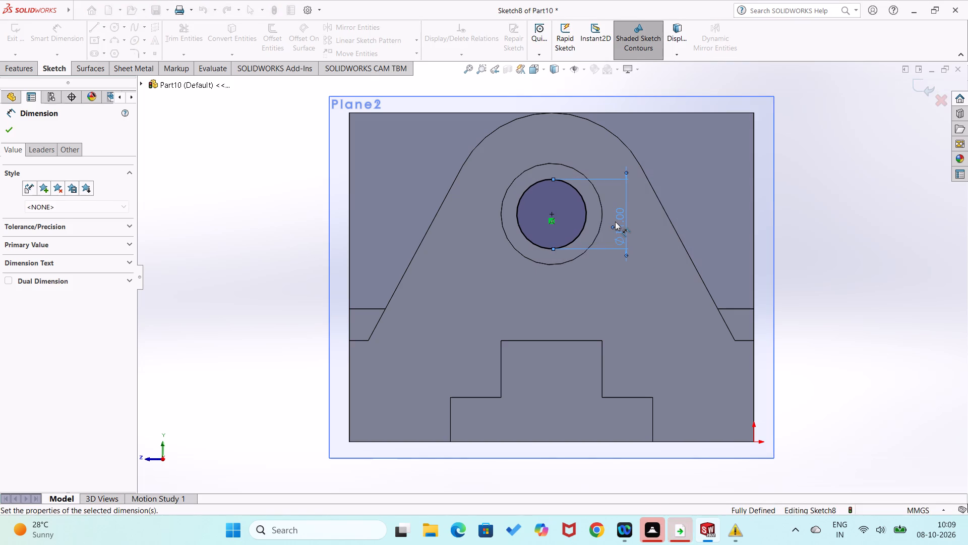
click(872, 282)
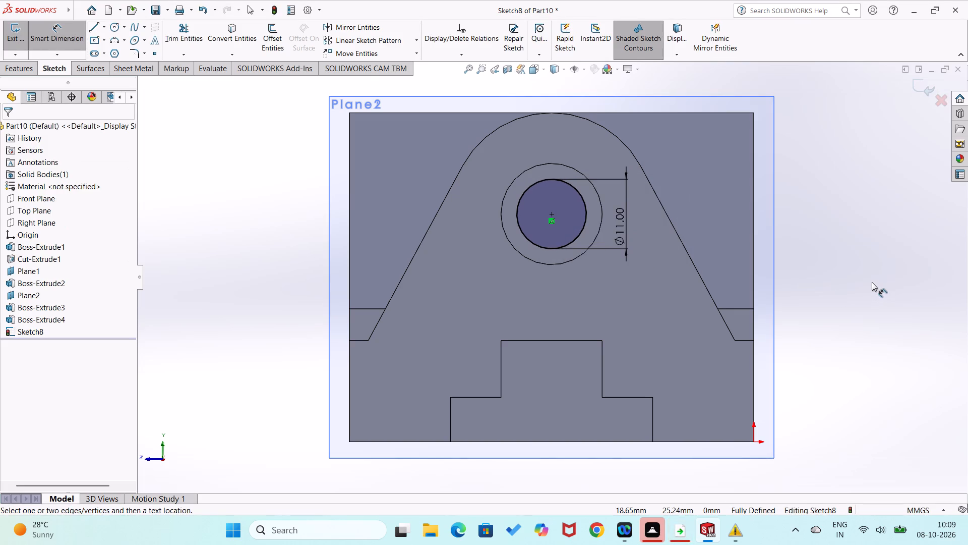
Extrude the 11 mm circle 5 mm outward from the shaft's end face as a blind boss.
click(15, 68)
click(17, 42)
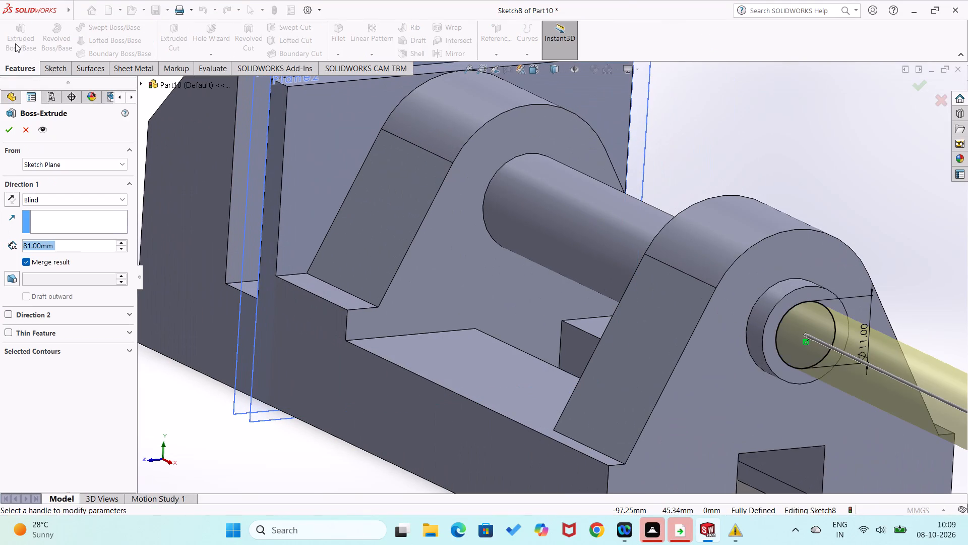
key(5)
key(Return)
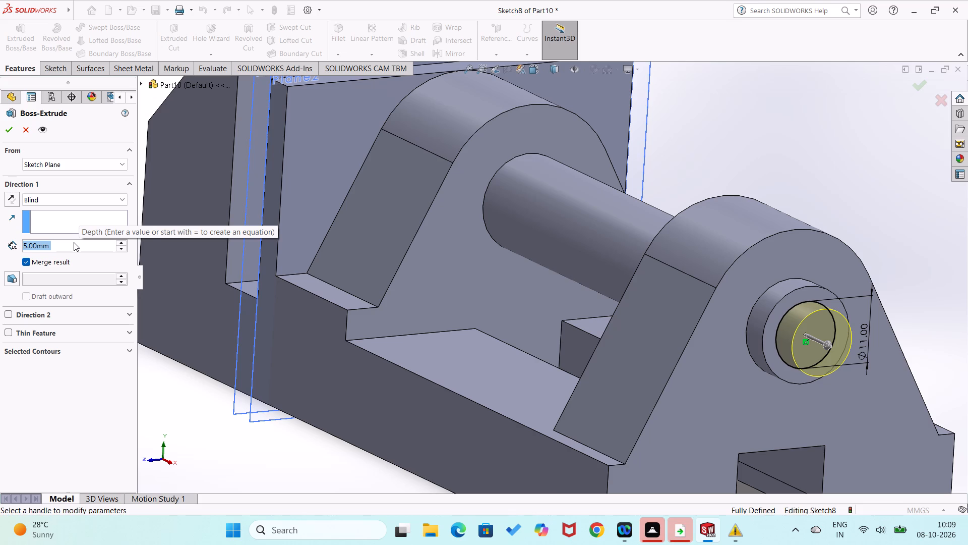
click(7, 128)
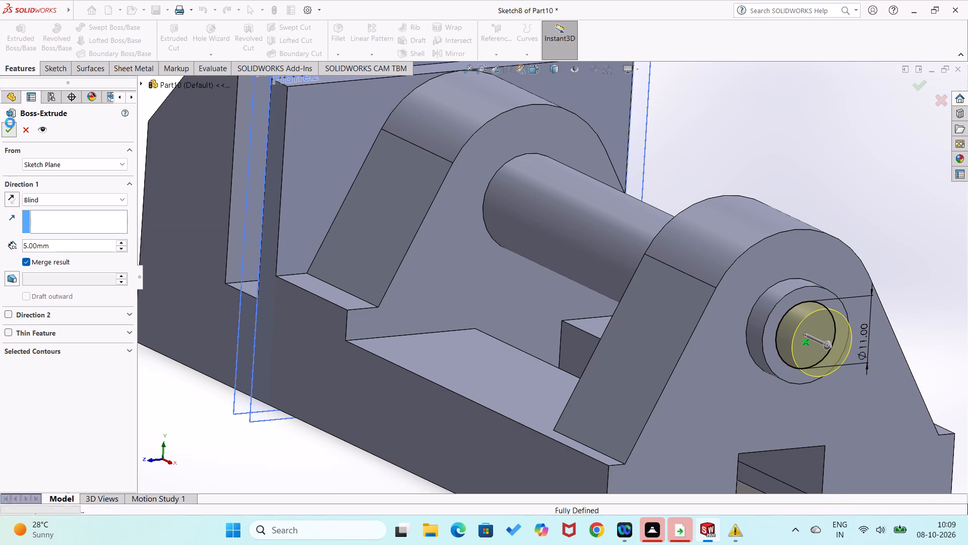
click(730, 147)
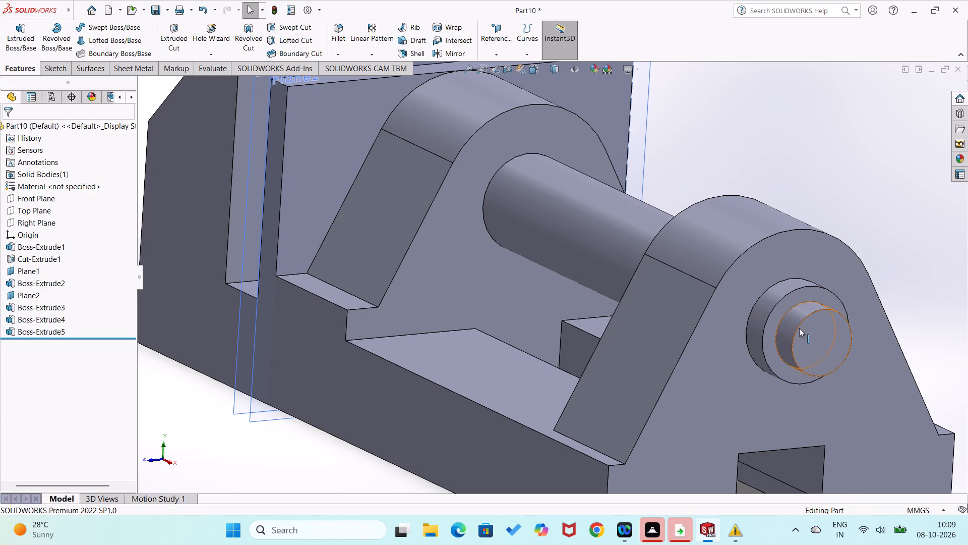
Start a sketch on the 11 mm neck's end face and draw a concentric circle about 21 mm in diameter.
right_click(805, 340)
click(826, 295)
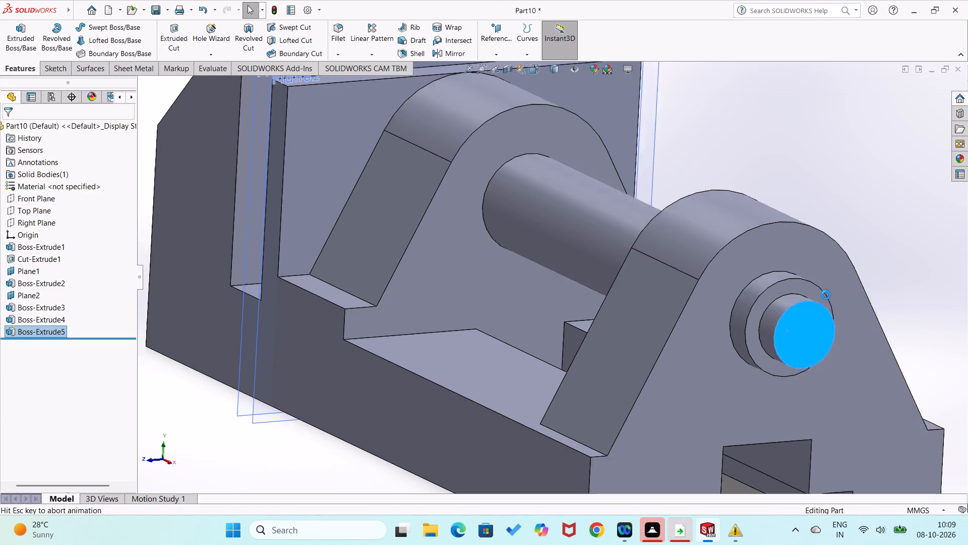
click(836, 286)
right_drag(827, 296, 865, 272)
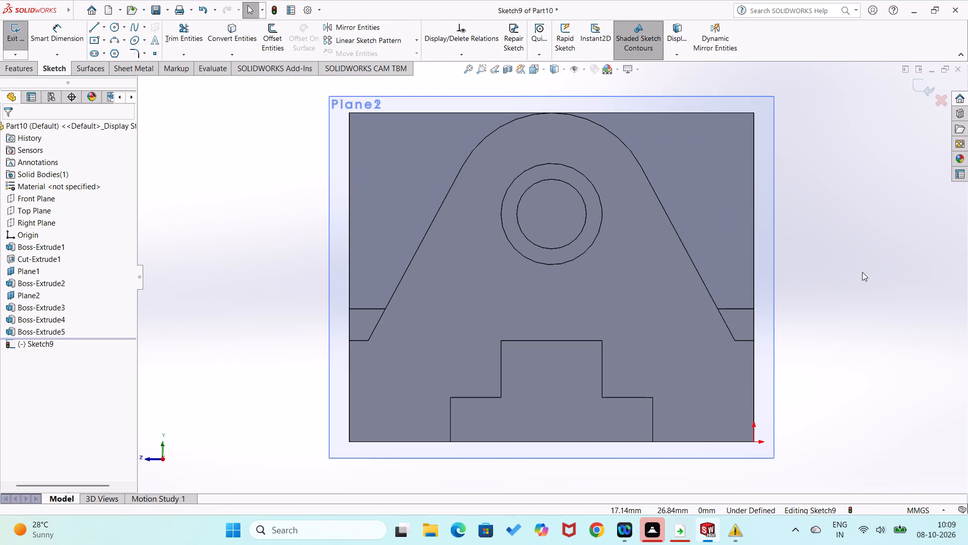
right_drag(782, 277, 886, 286)
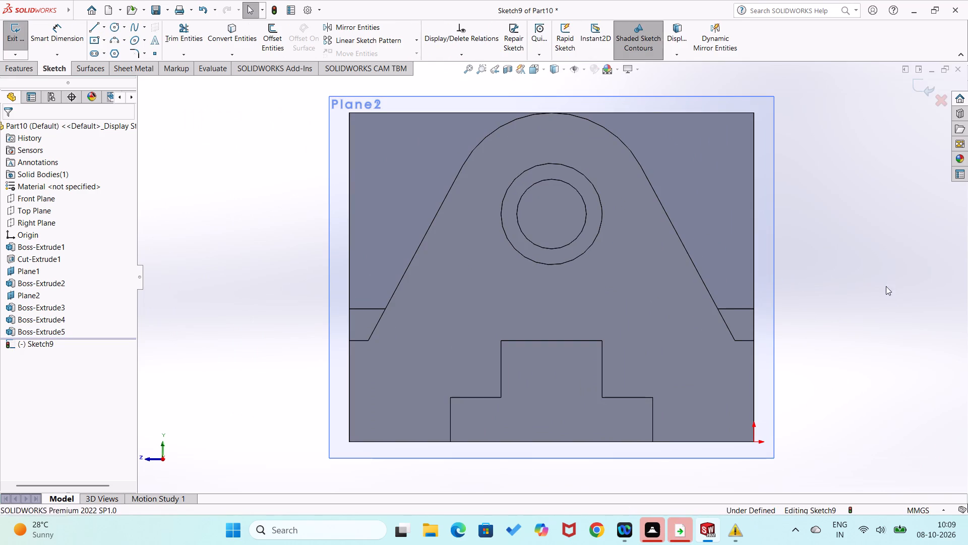
right_drag(886, 286, 890, 286)
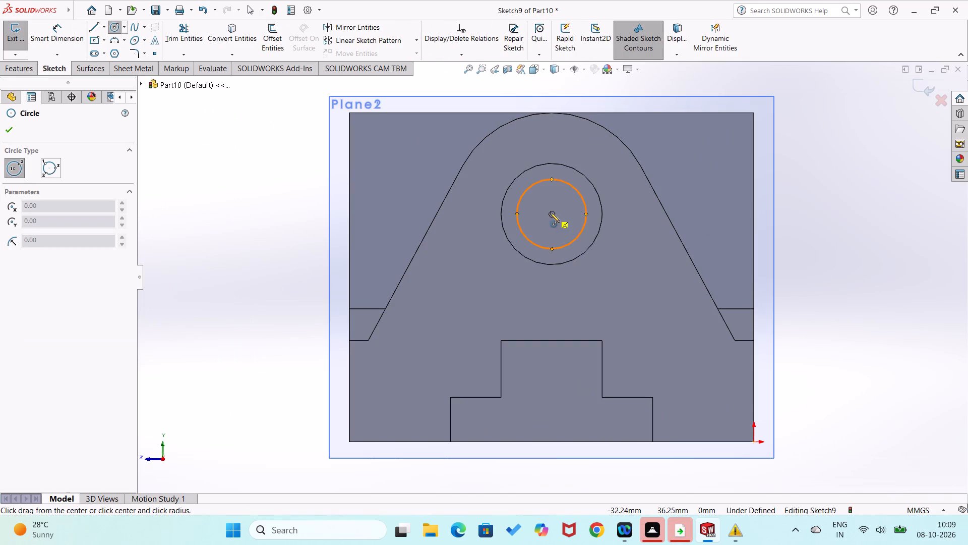
click(550, 212)
click(585, 271)
Dimension the diameter of the circle on the neck's end face as 20 mm.
right_drag(649, 300, 676, 224)
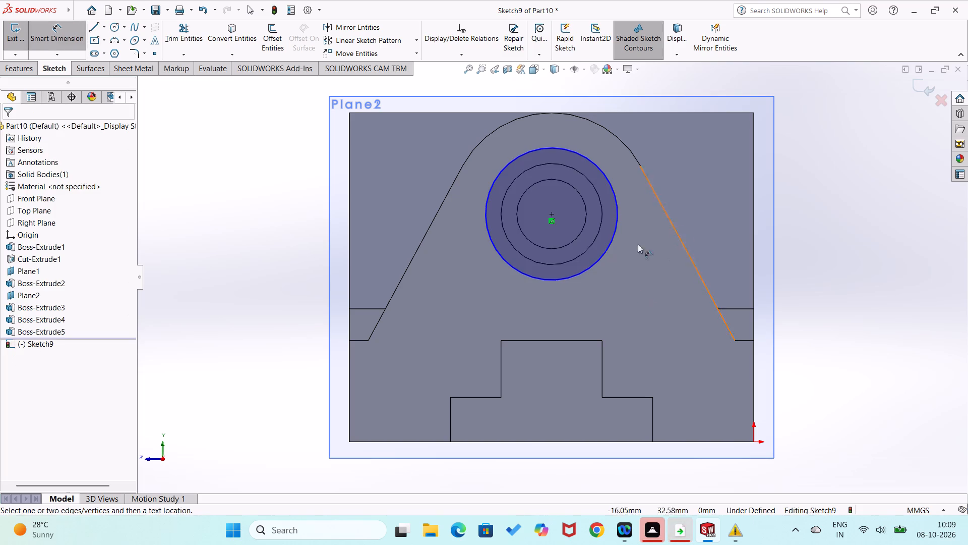
click(607, 252)
click(641, 252)
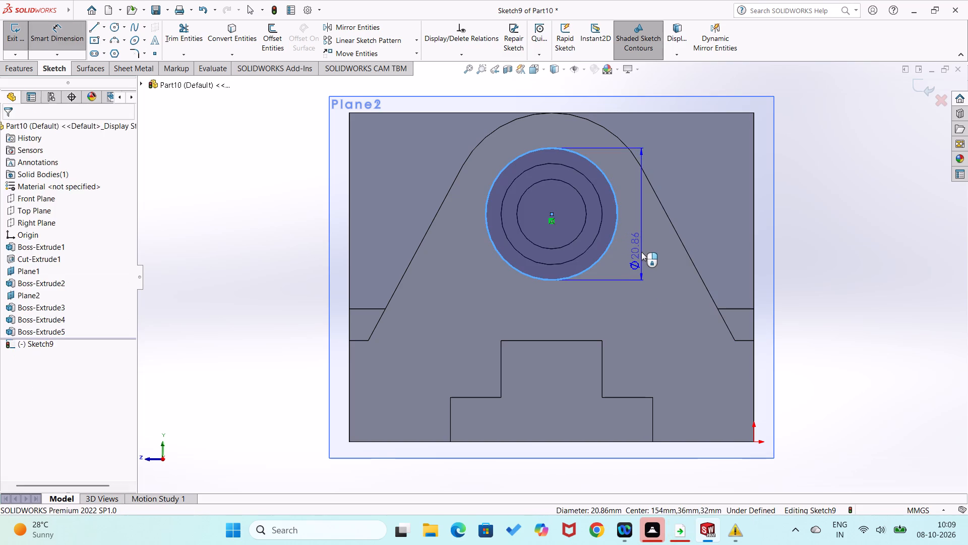
text(20)
key(Return)
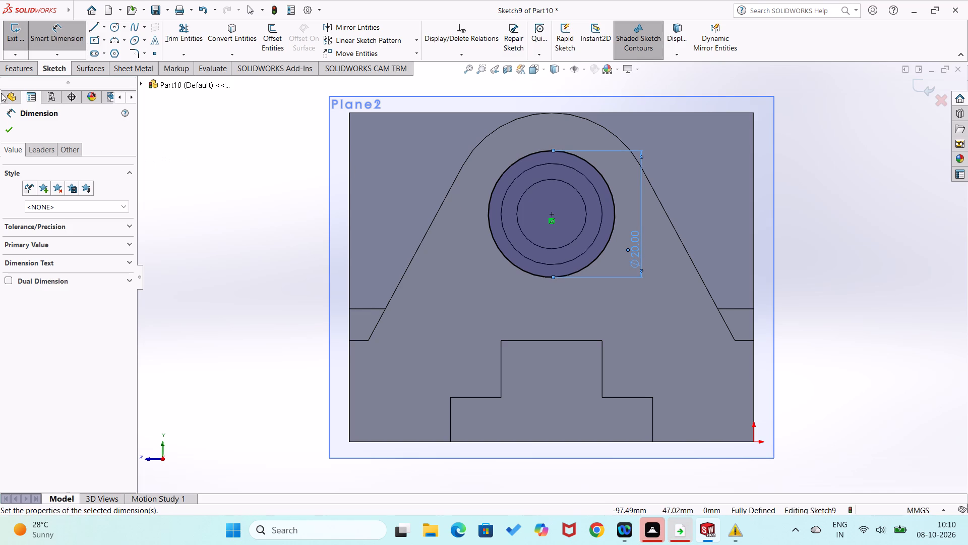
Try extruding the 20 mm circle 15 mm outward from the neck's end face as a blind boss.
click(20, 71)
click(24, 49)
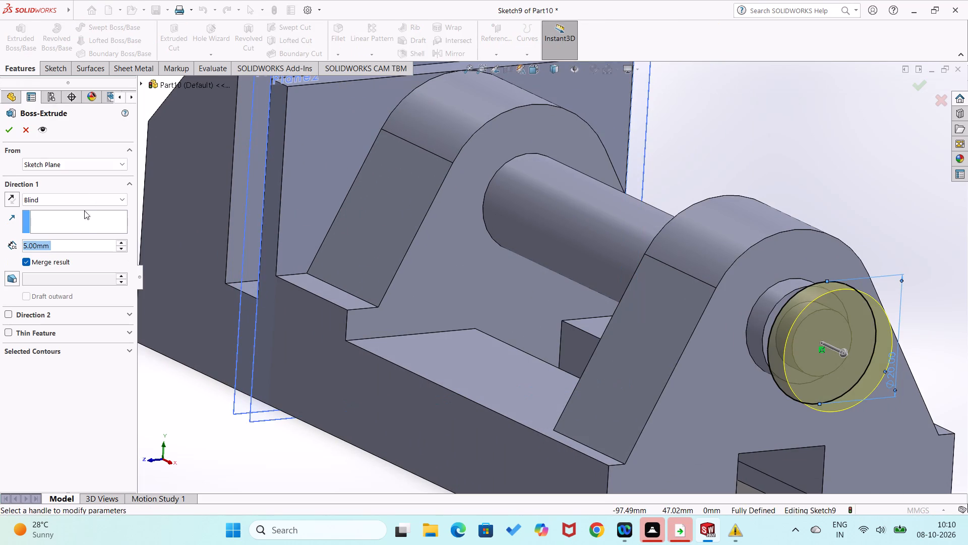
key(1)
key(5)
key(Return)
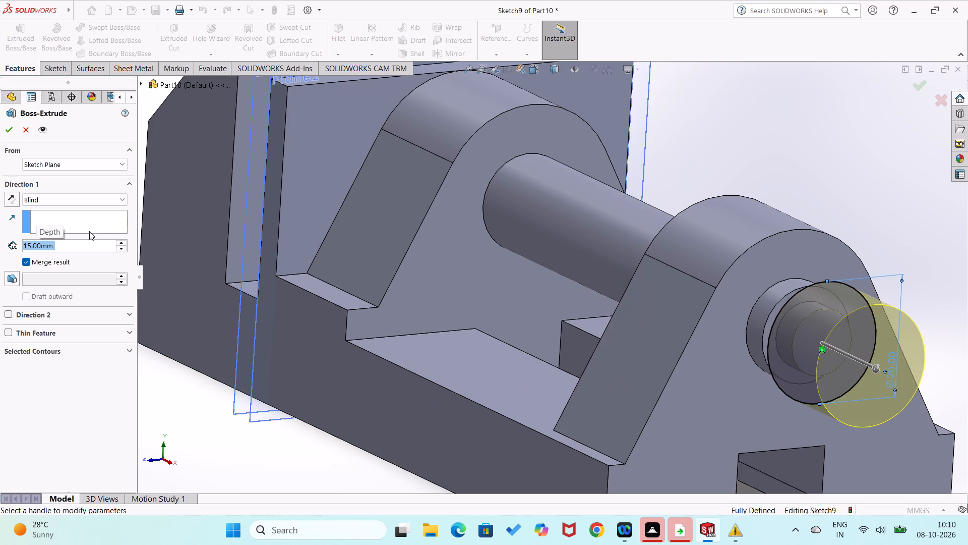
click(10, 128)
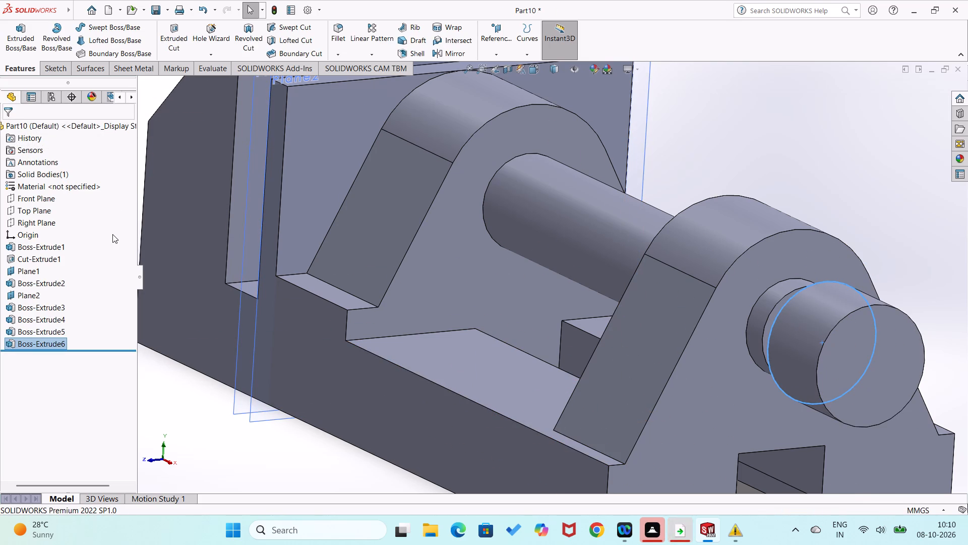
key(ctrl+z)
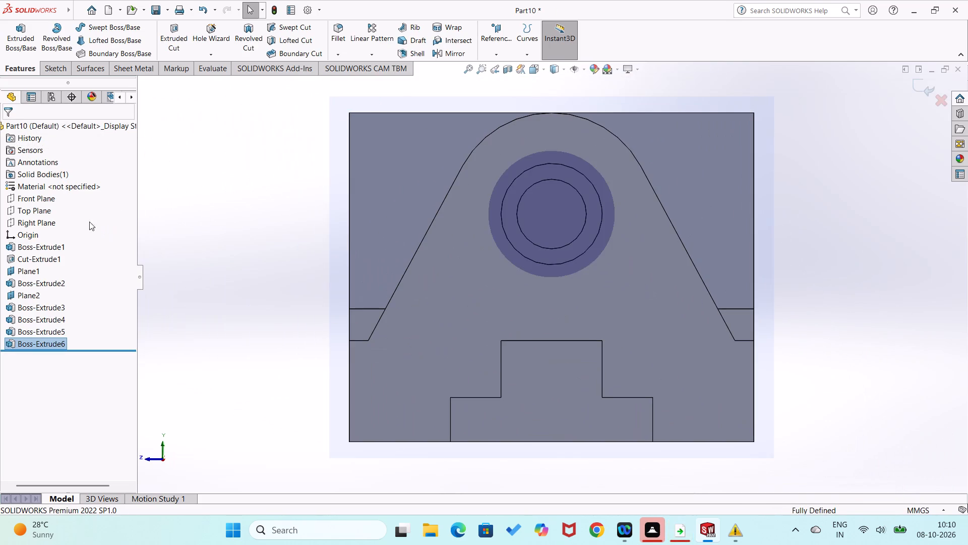
Extrude the 20 mm circle 20 mm outward from the neck's end face as a blind boss.
click(9, 75)
click(14, 47)
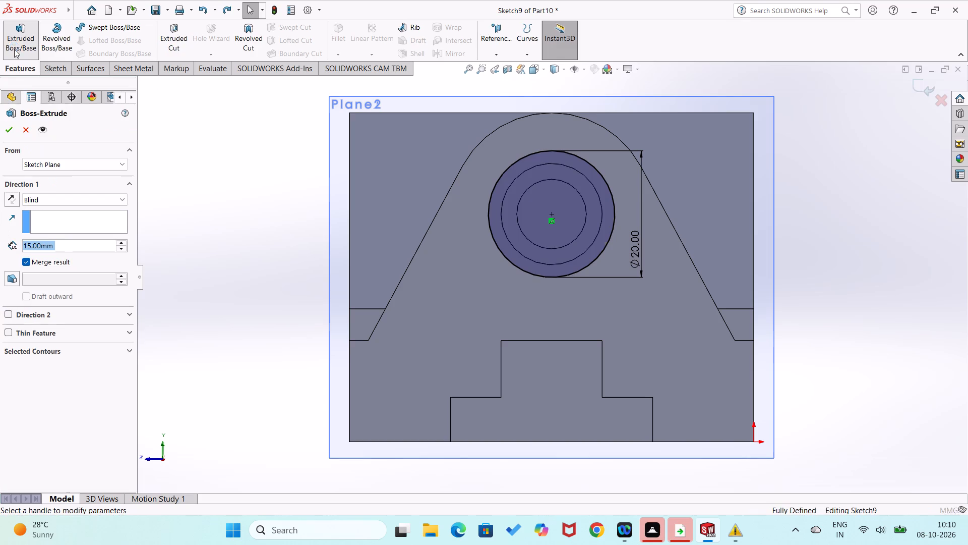
text(20)
key(Return)
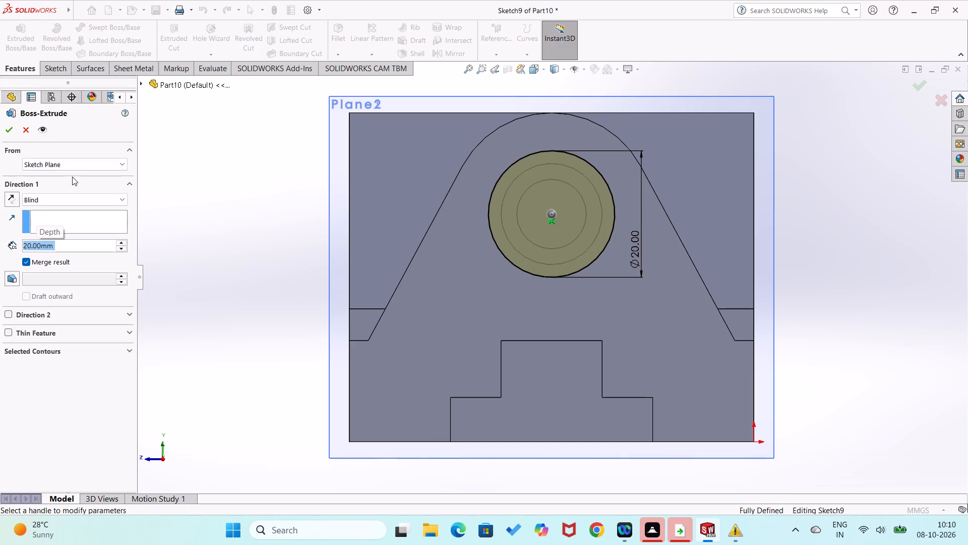
middle_drag(188, 332, 310, 387)
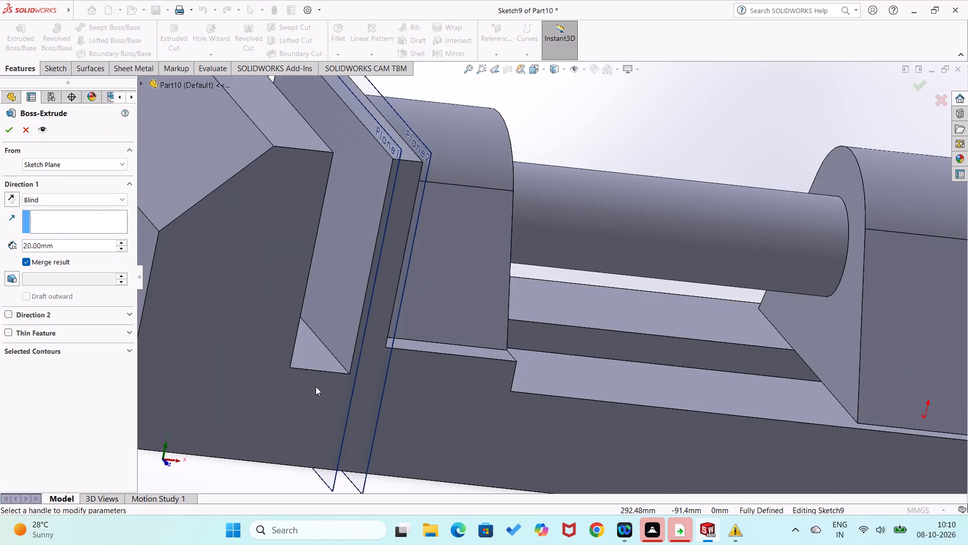
scroll(316, 386, up, 2)
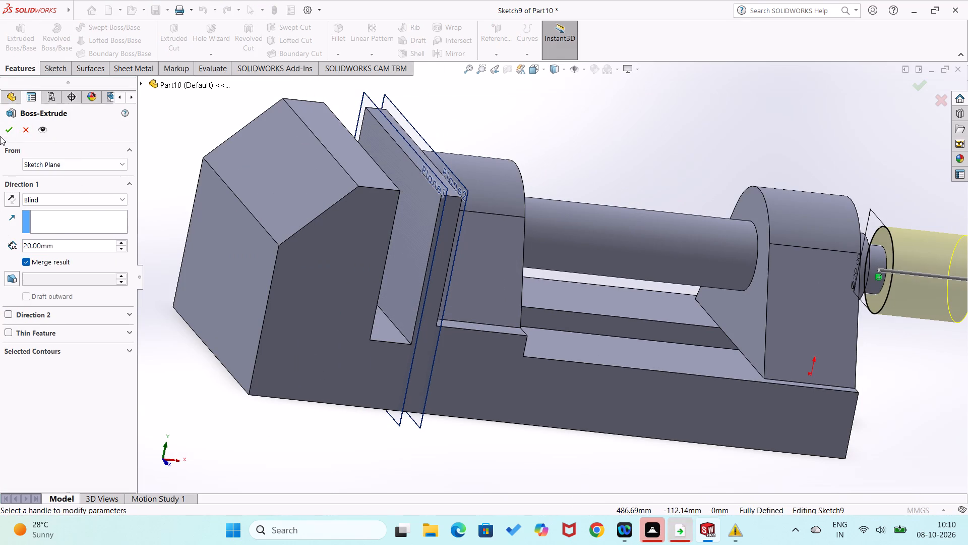
click(5, 128)
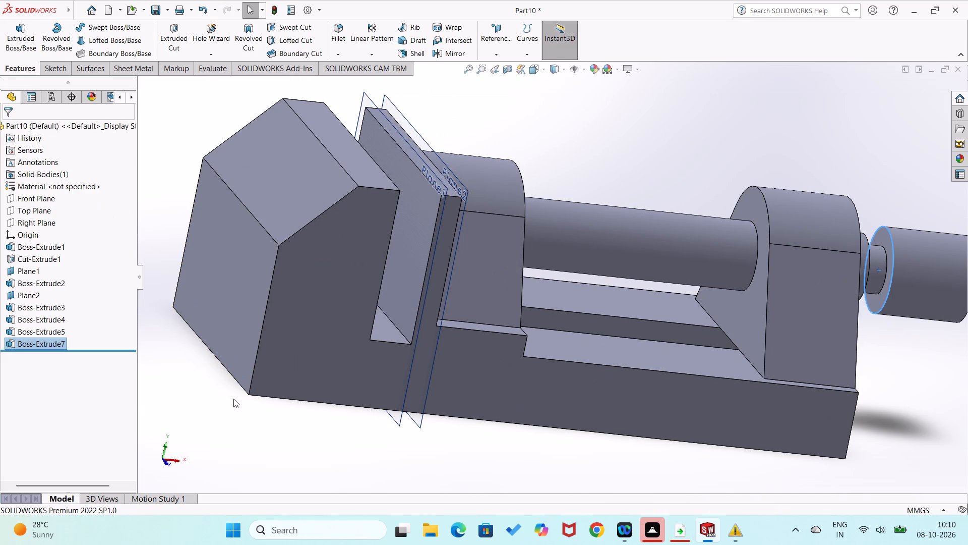
click(237, 417)
Fillet the base edge of the arched boss beside the plate, where its sloped side meets the ledge, with a 3 mm radius.
middle_drag(404, 439, 336, 444)
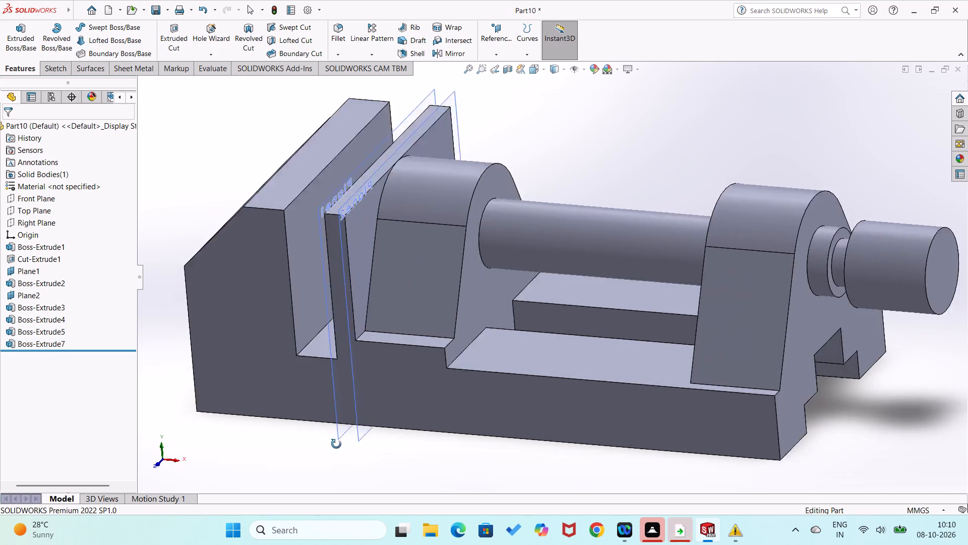
middle_drag(336, 444, 326, 441)
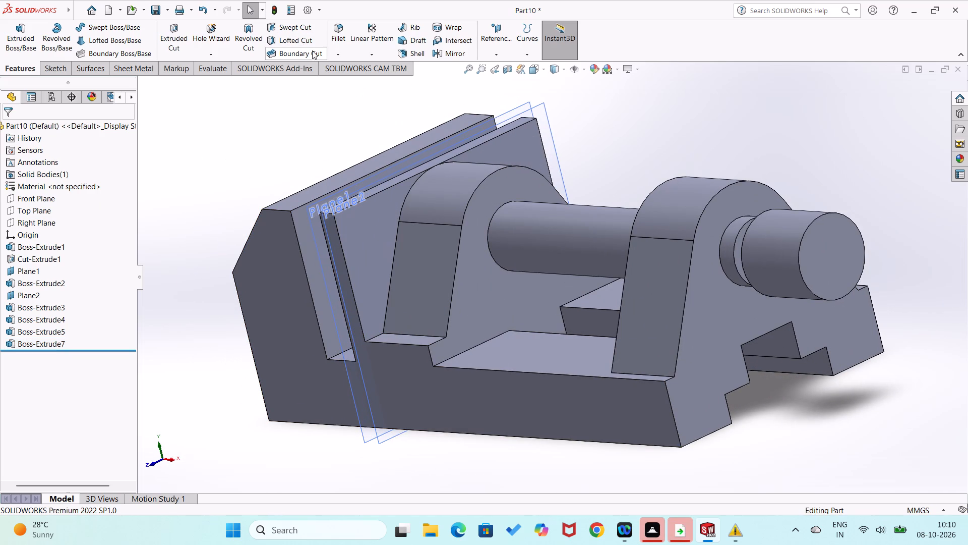
click(336, 54)
click(346, 66)
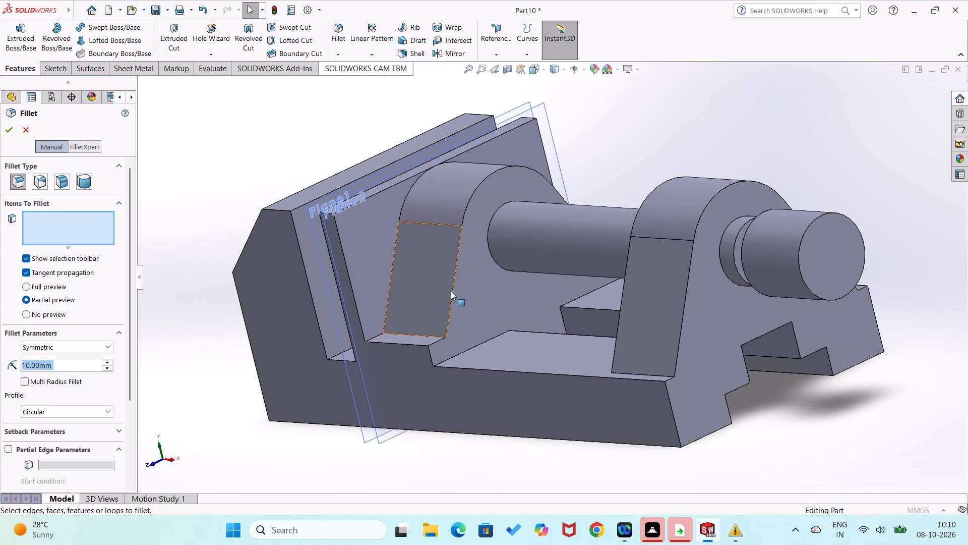
click(438, 337)
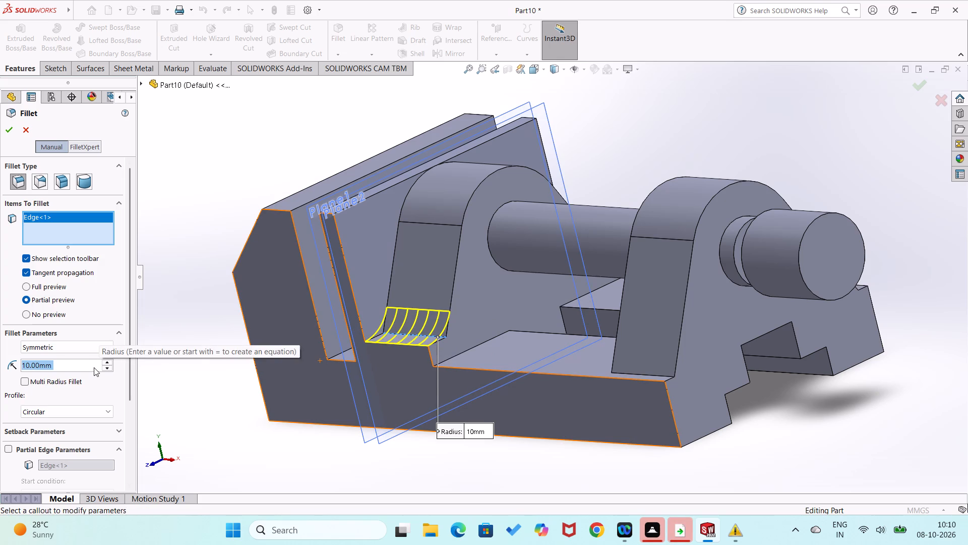
key(3)
key(Return)
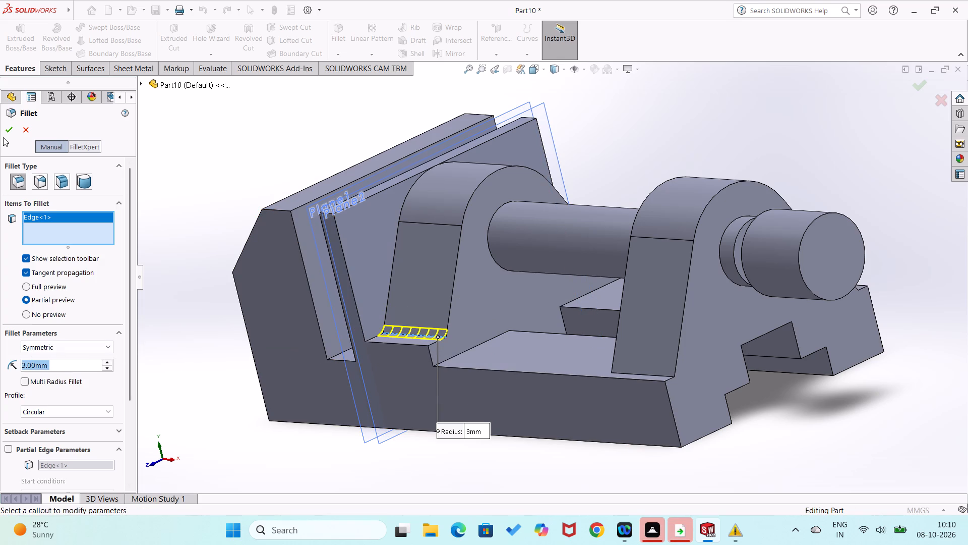
click(6, 131)
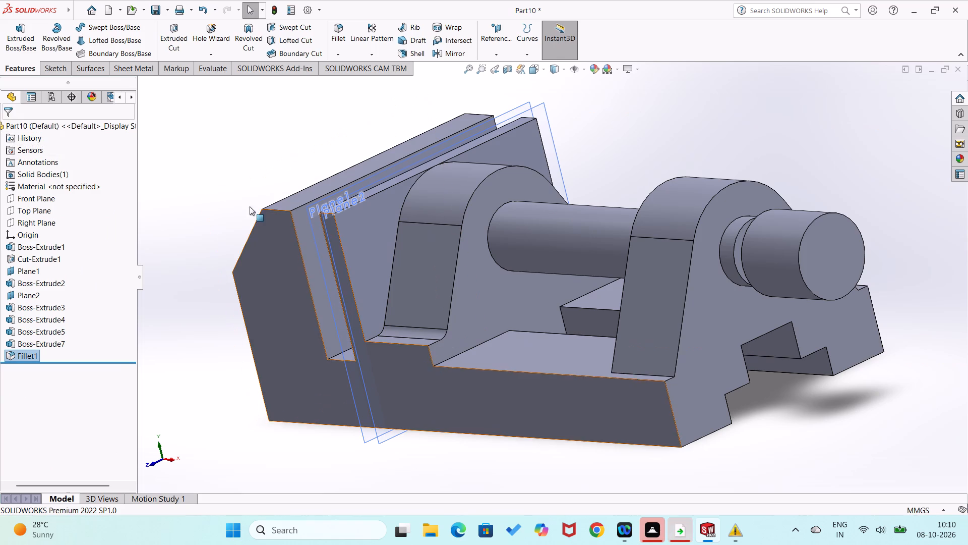
Fillet the three remaining base edges of the two arched supports' sloped sides with a 3 mm radius.
click(337, 53)
click(343, 65)
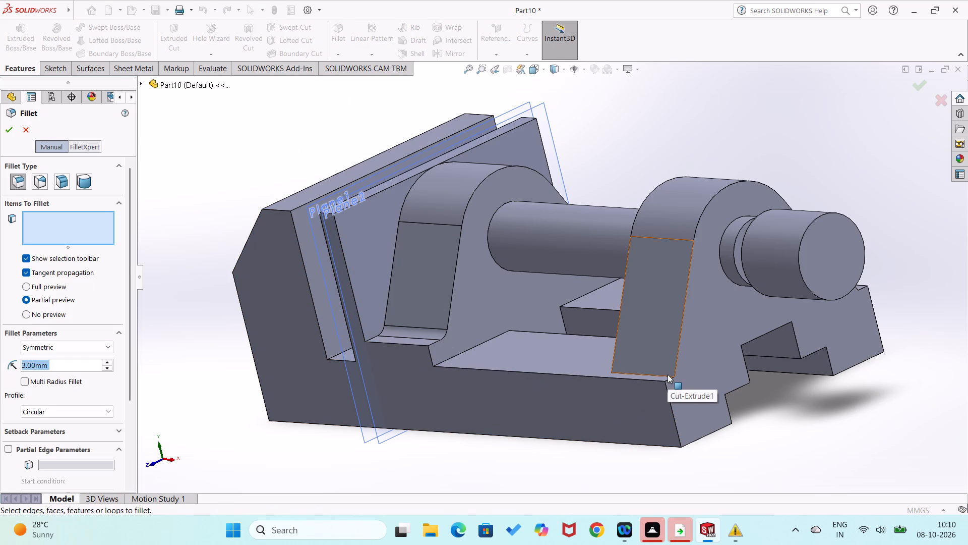
middle_drag(668, 374, 694, 422)
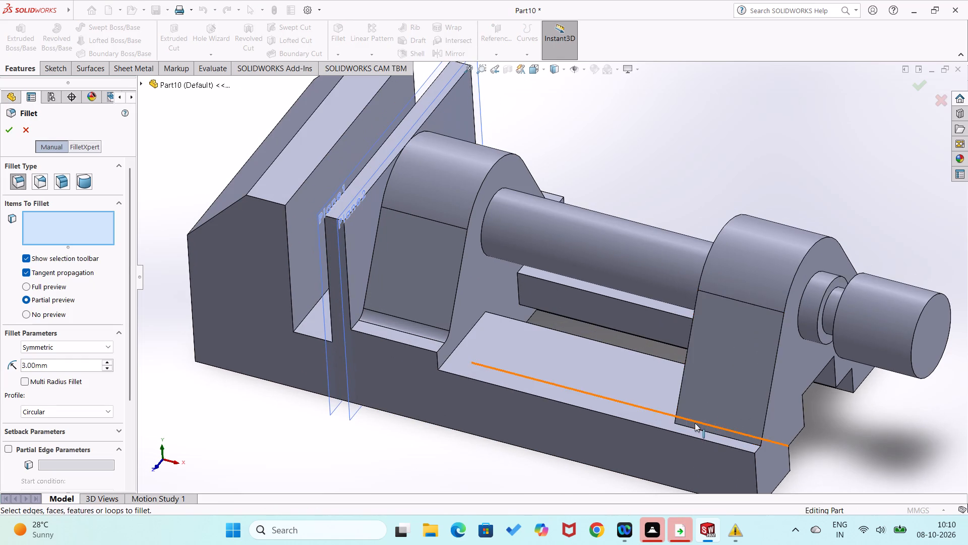
click(699, 428)
middle_drag(850, 474, 779, 514)
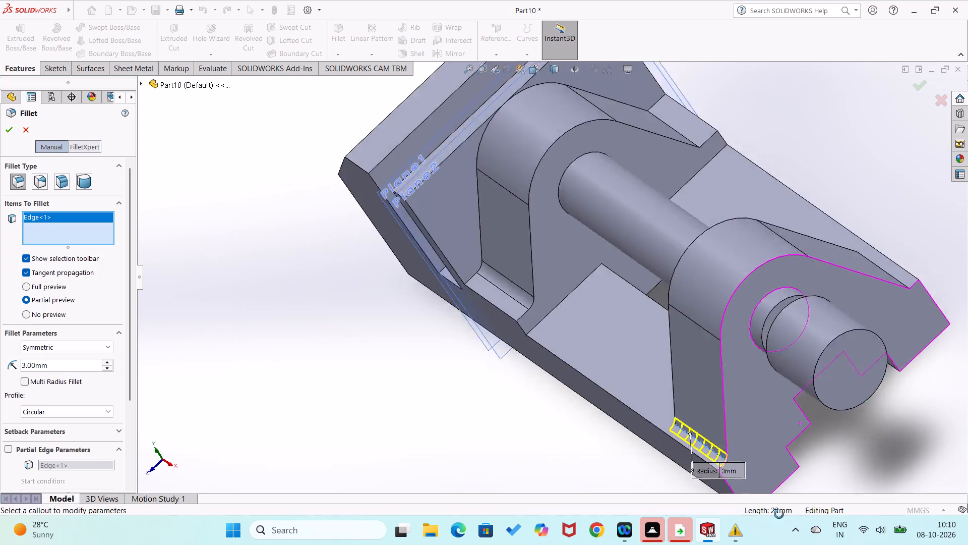
middle_drag(779, 514, 713, 510)
middle_drag(892, 386, 903, 432)
scroll(886, 393, up, 4)
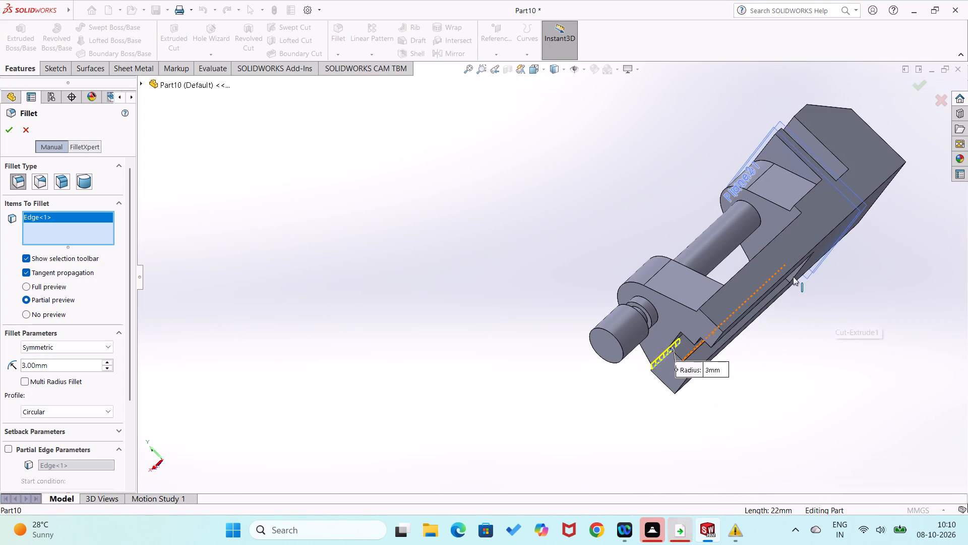
middle_drag(812, 312, 854, 409)
middle_drag(837, 366, 850, 392)
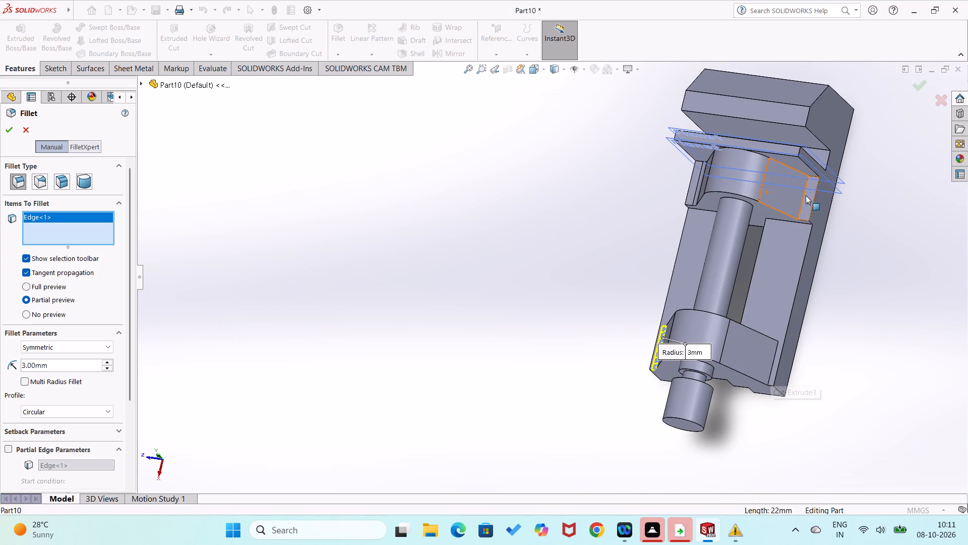
scroll(797, 210, down, 4)
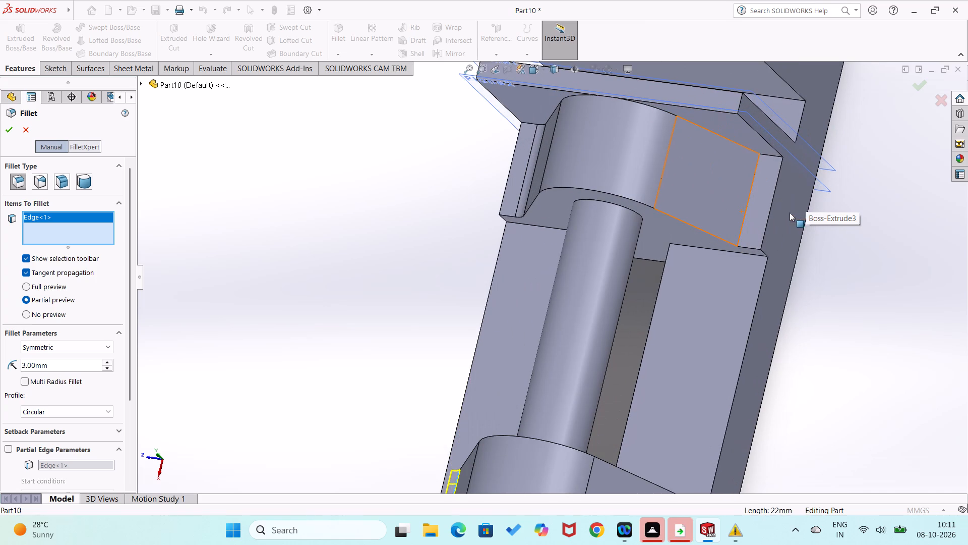
click(744, 221)
scroll(776, 311, up, 3)
scroll(593, 417, down, 3)
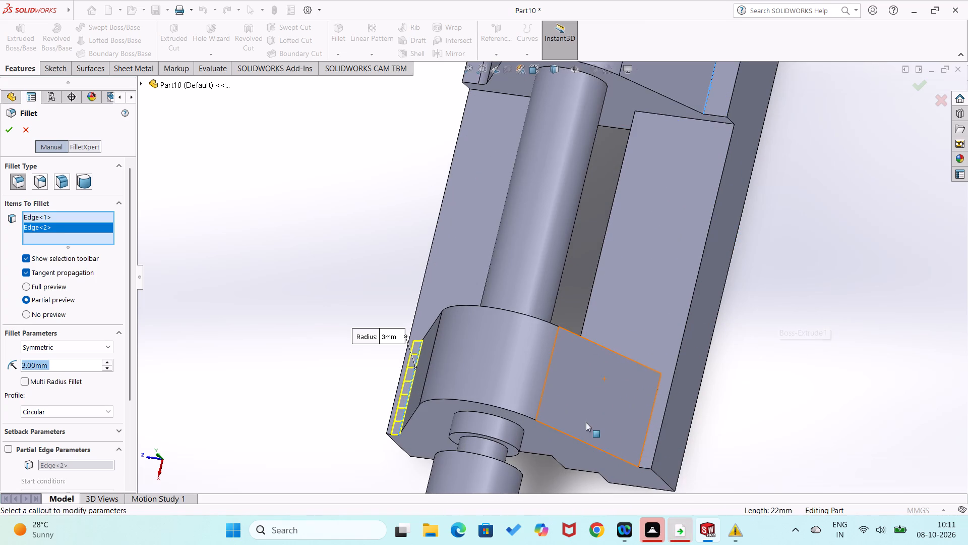
click(645, 445)
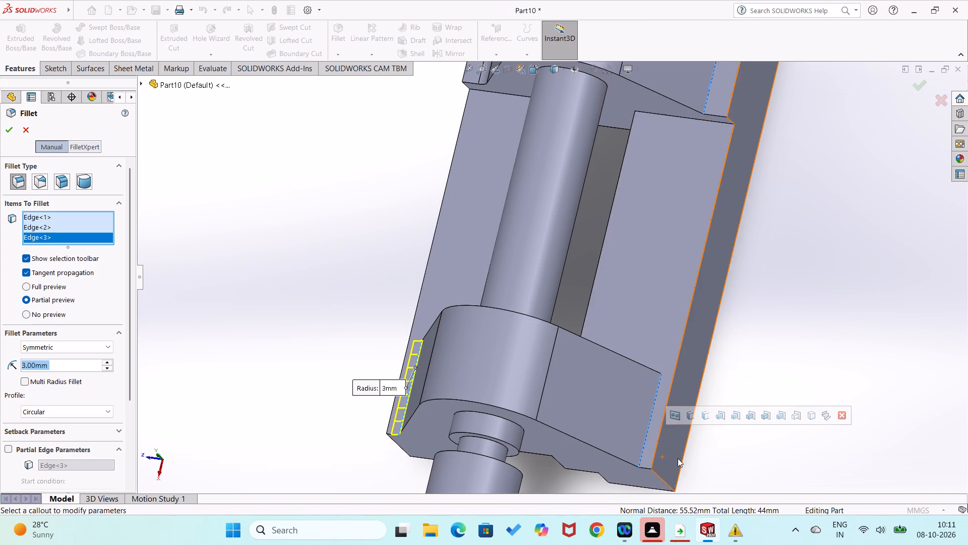
scroll(677, 455, up, 2)
click(6, 135)
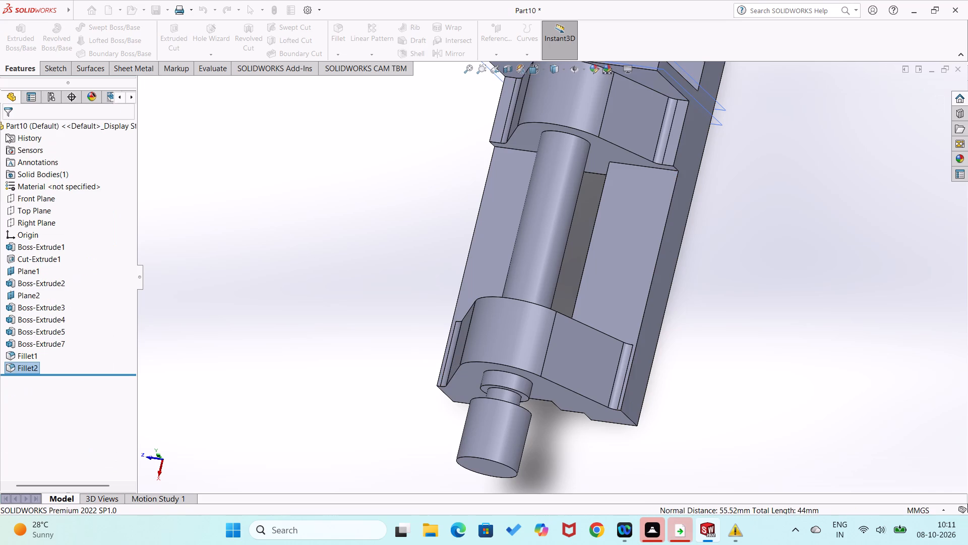
Create a reference plane offset 10 mm from the 20 mm collar's end face, flipped inward through the collar.
middle_drag(213, 270, 252, 222)
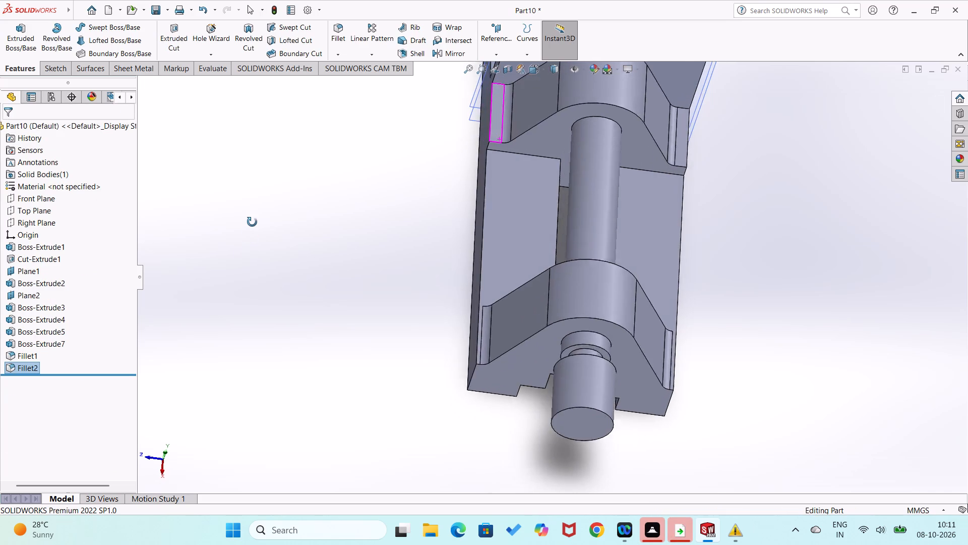
middle_drag(252, 222, 251, 196)
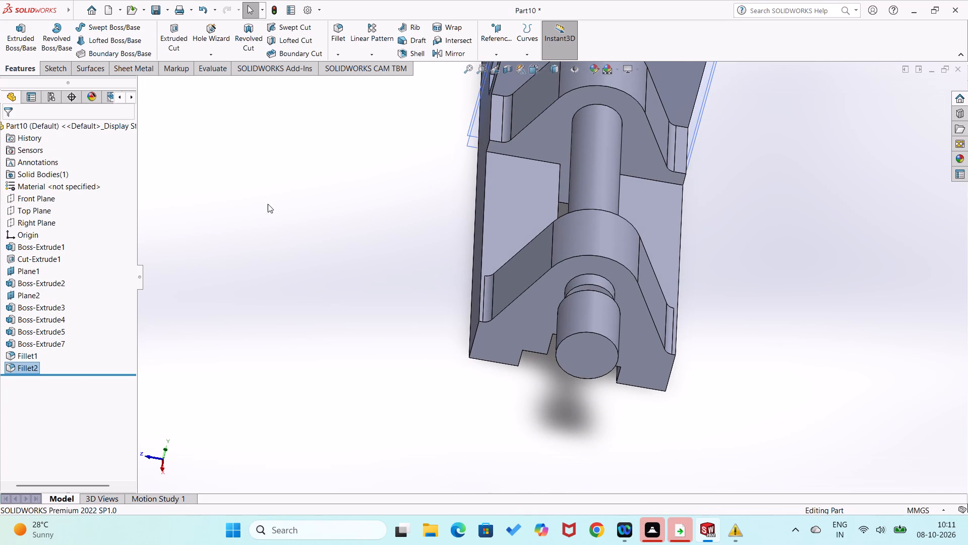
middle_drag(279, 213, 280, 179)
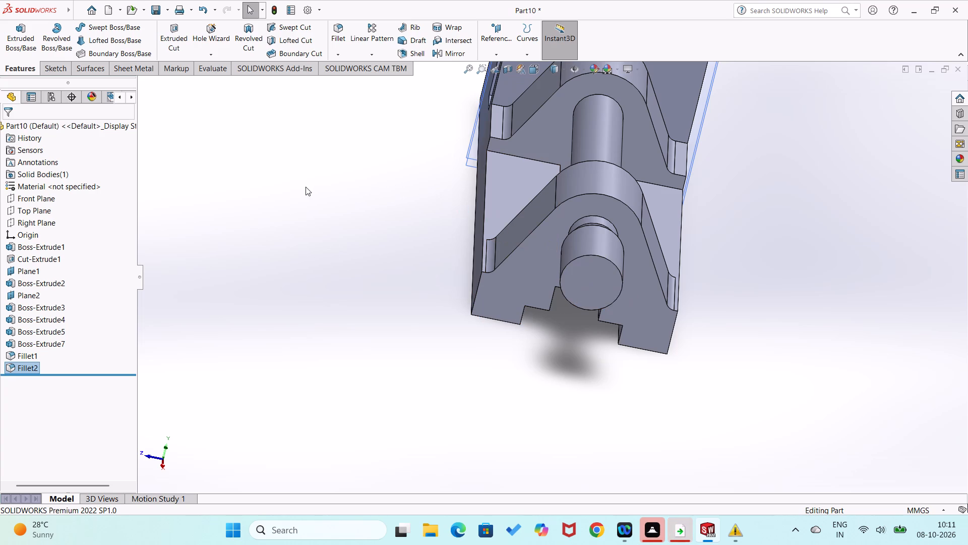
click(492, 56)
click(499, 69)
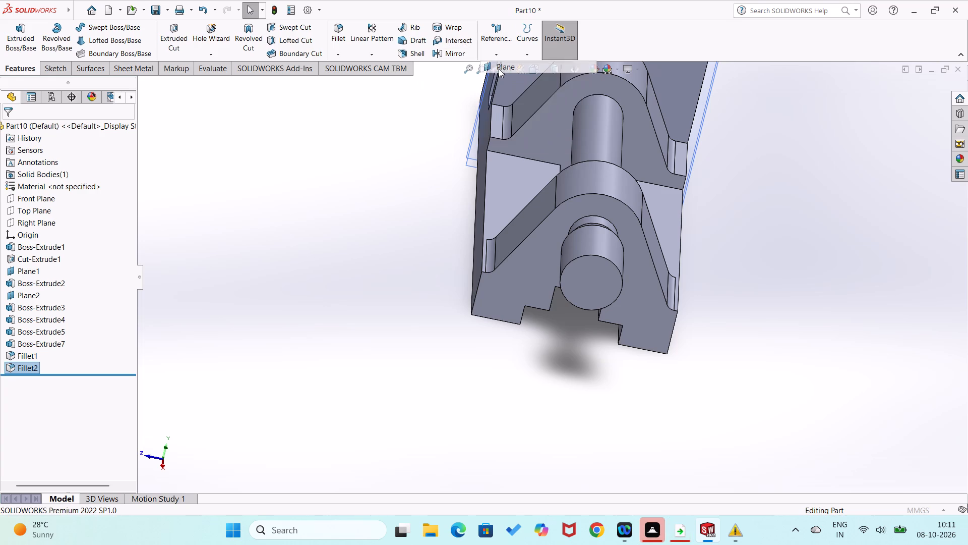
click(585, 288)
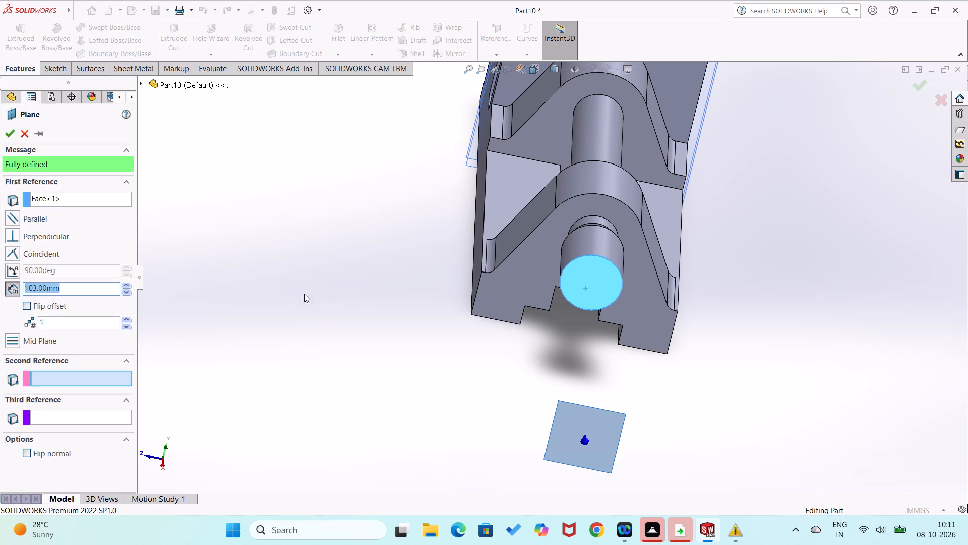
text(10)
key(Return)
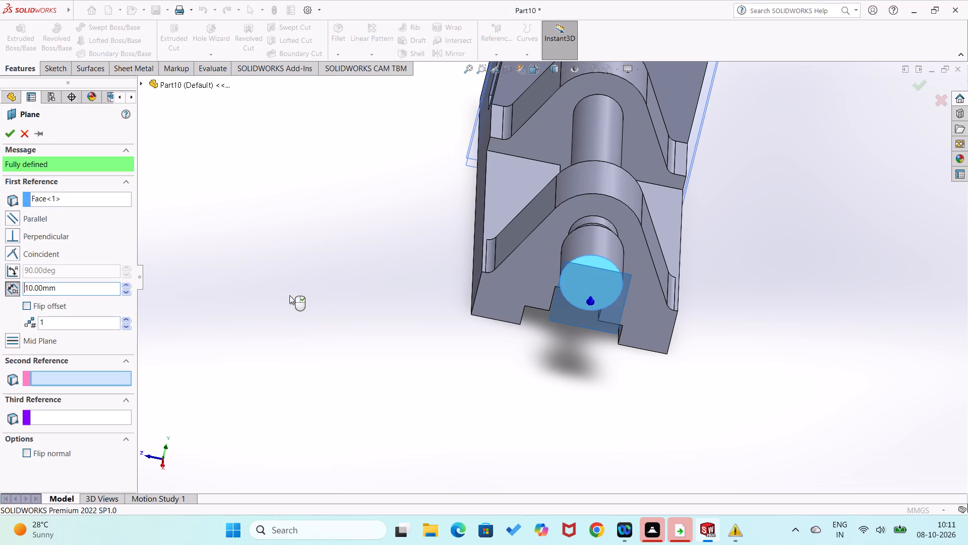
click(30, 308)
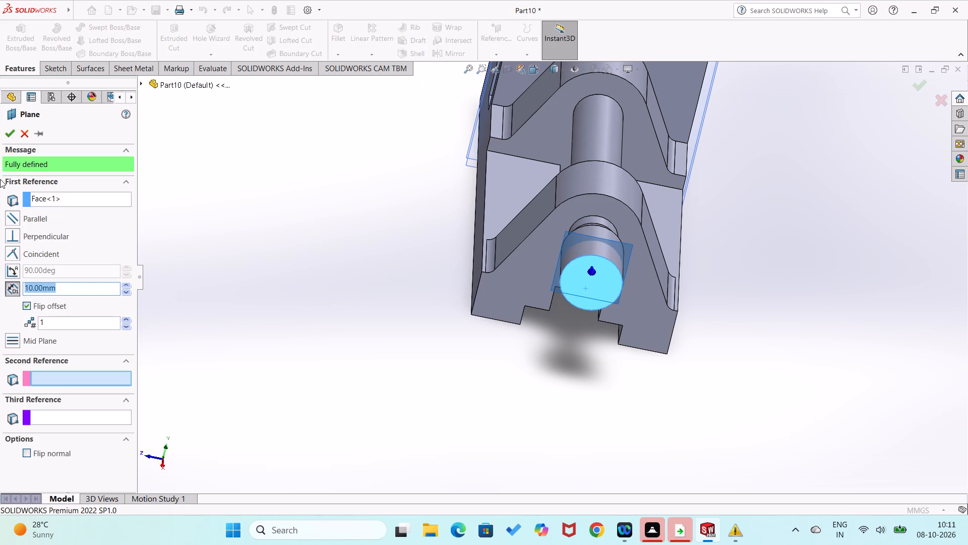
click(5, 139)
click(271, 324)
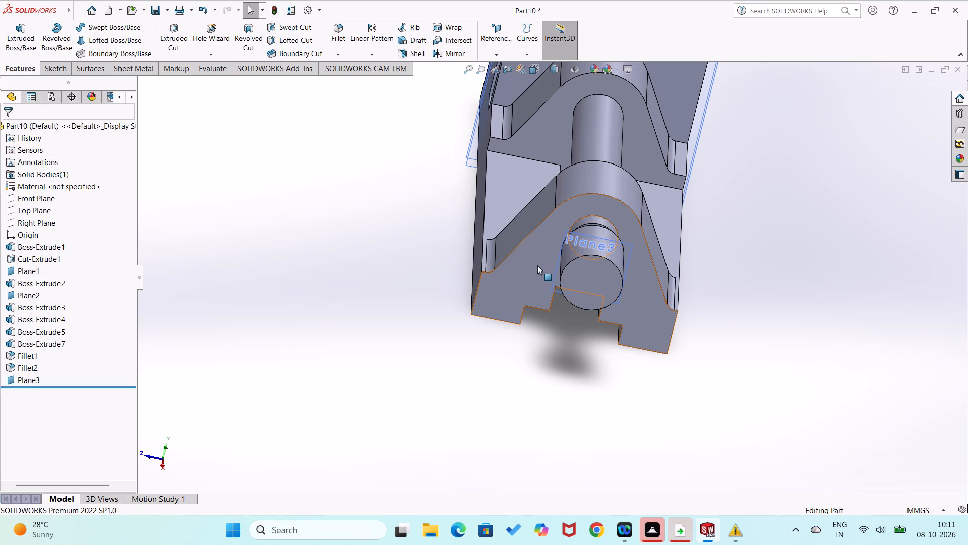
Start a sketch on the reference plane that passes through the middle of the 20 mm collar.
right_click(552, 282)
click(570, 268)
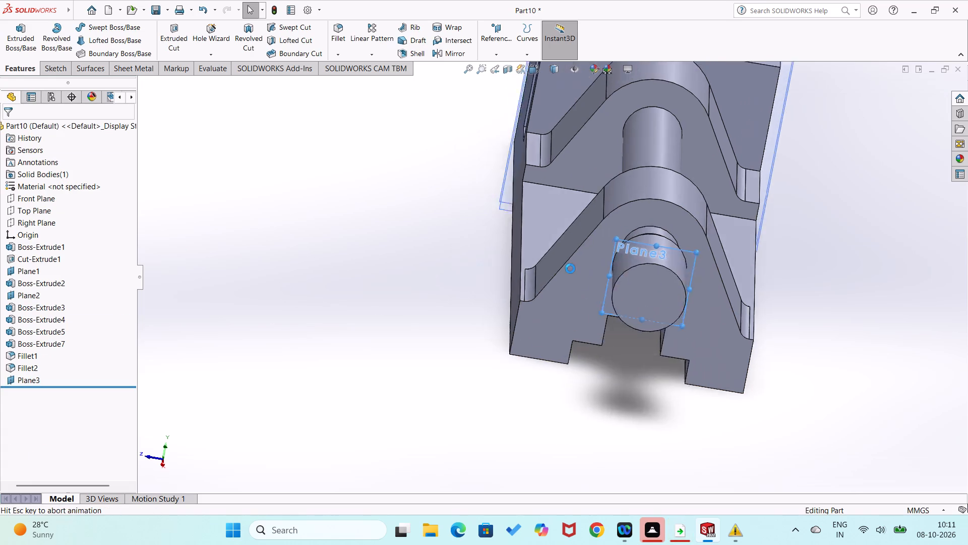
click(221, 211)
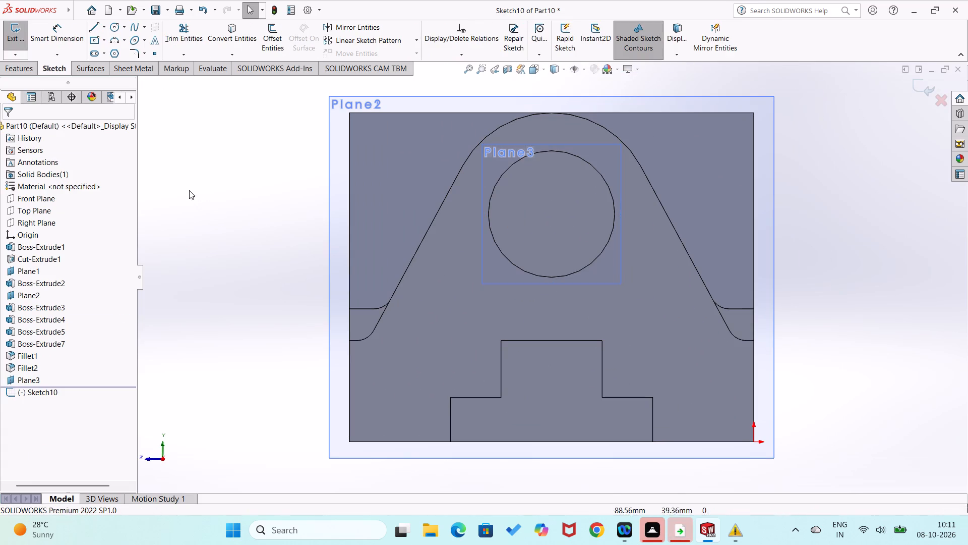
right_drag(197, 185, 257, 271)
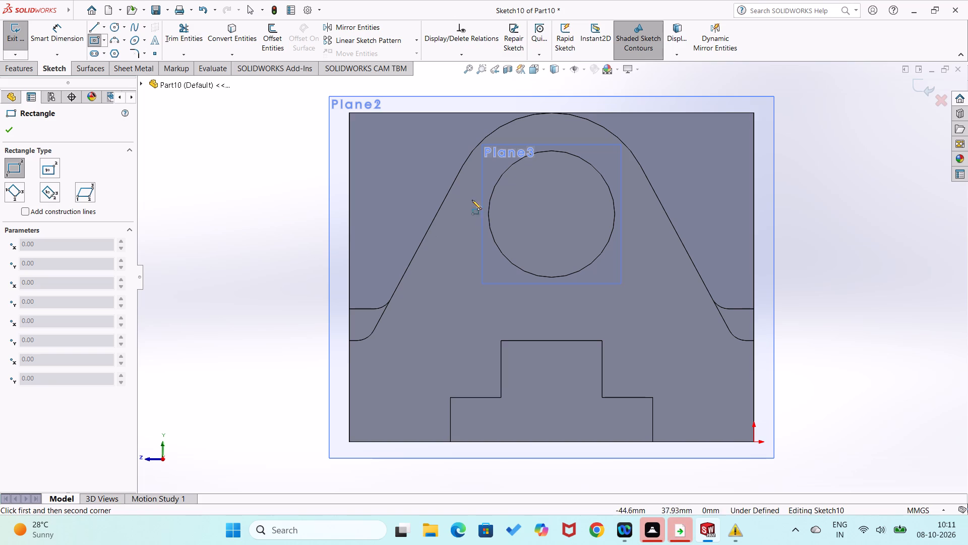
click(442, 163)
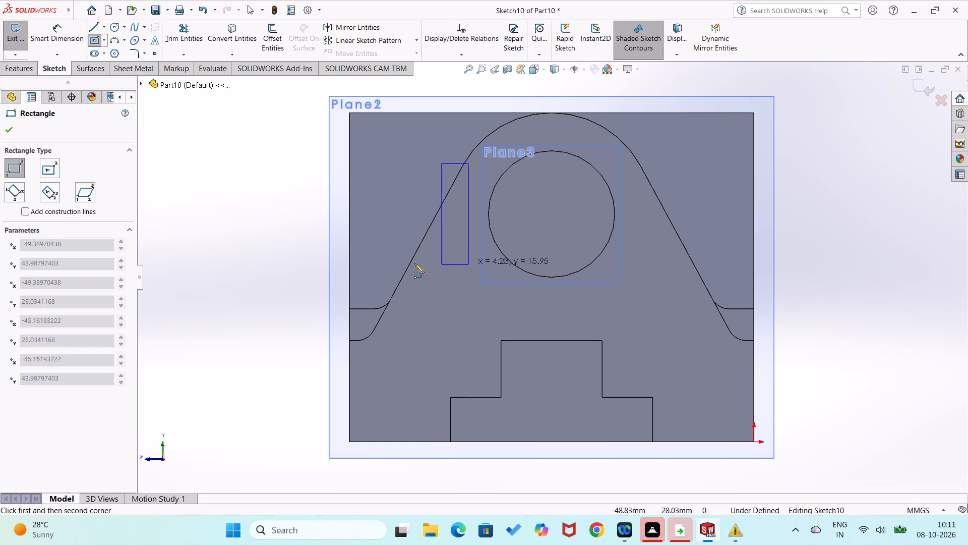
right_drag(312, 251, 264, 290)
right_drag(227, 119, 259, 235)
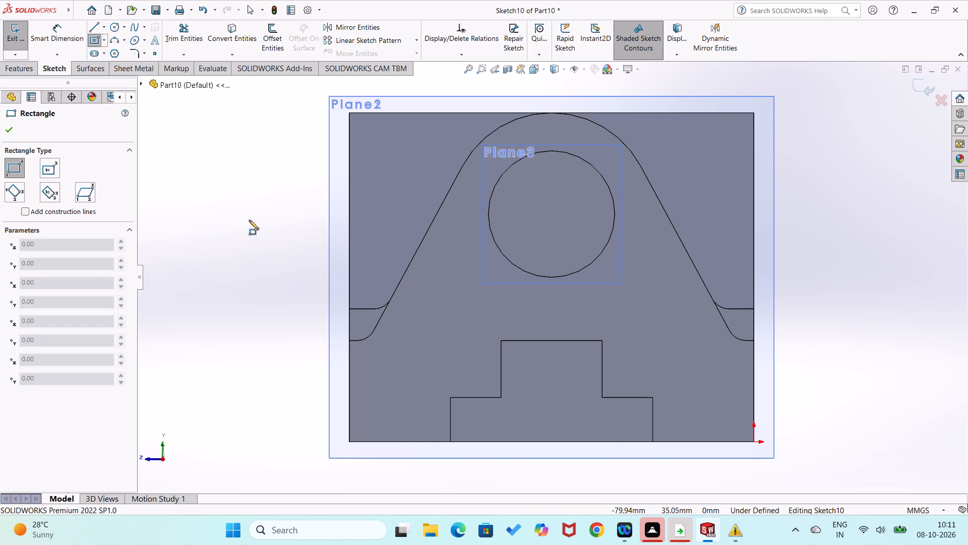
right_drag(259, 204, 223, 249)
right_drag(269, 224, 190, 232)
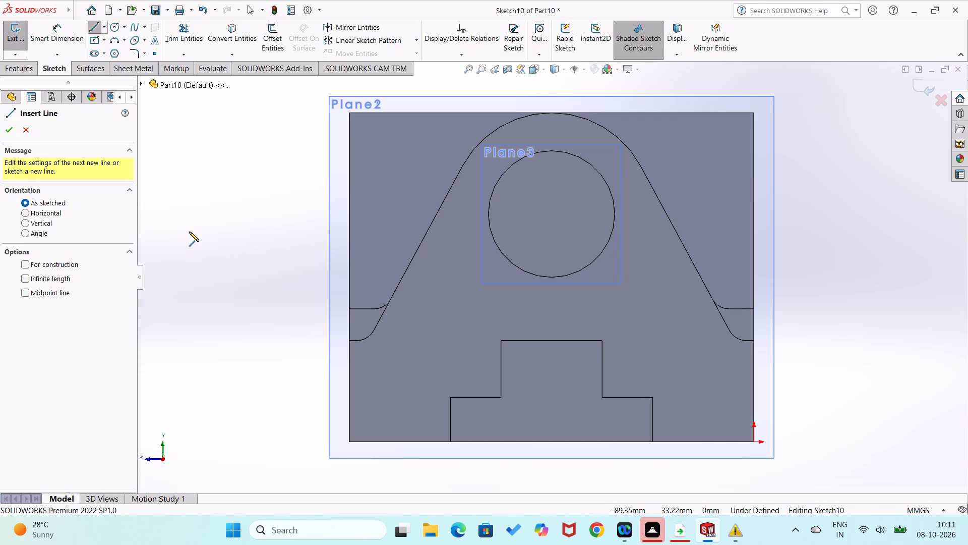
Sketch a slanted closed rectangle of lines across the collar circle, about 33.6 mm long and 2.7 mm wide.
click(474, 164)
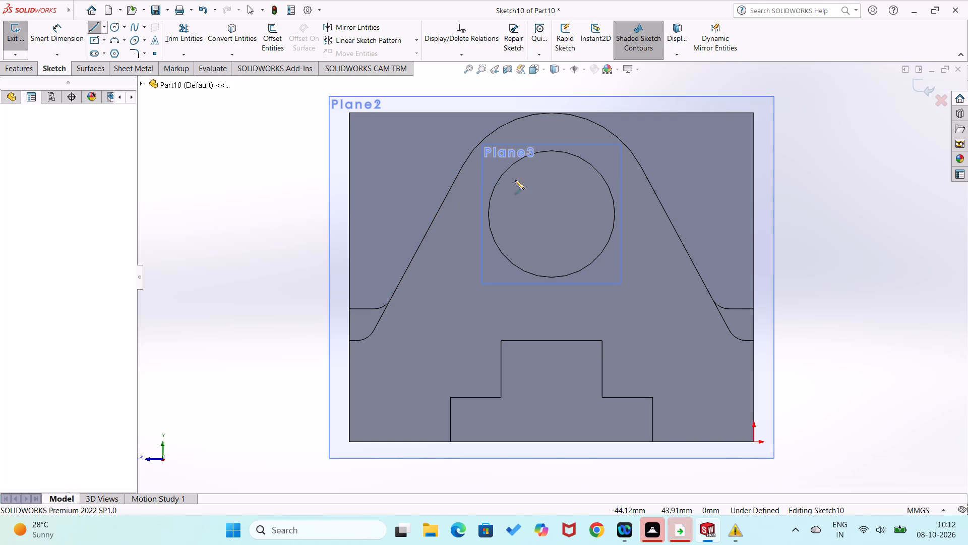
click(668, 251)
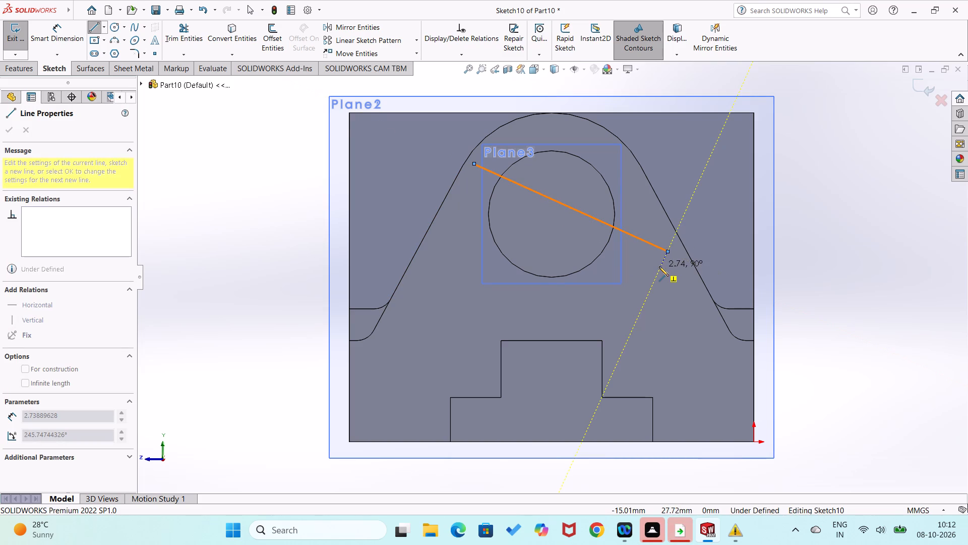
click(659, 266)
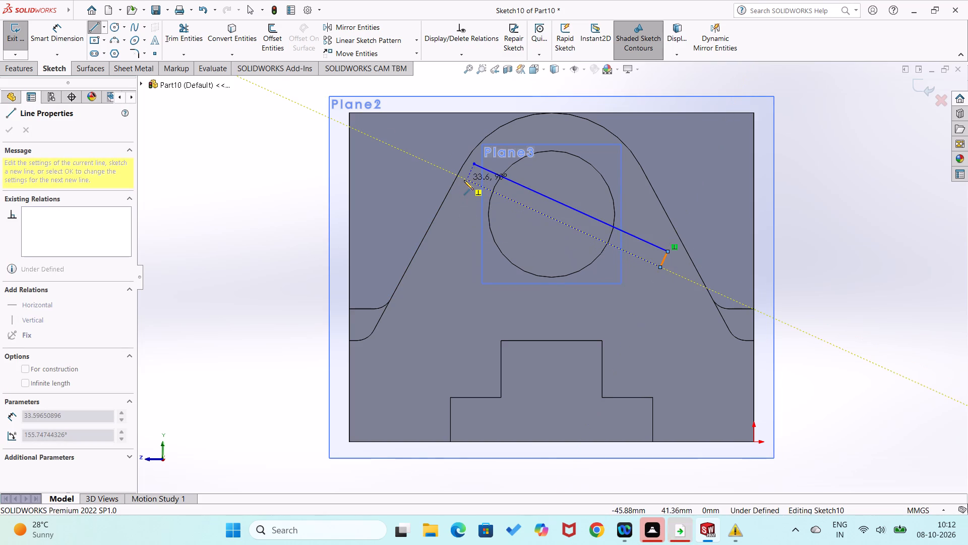
click(465, 179)
click(471, 164)
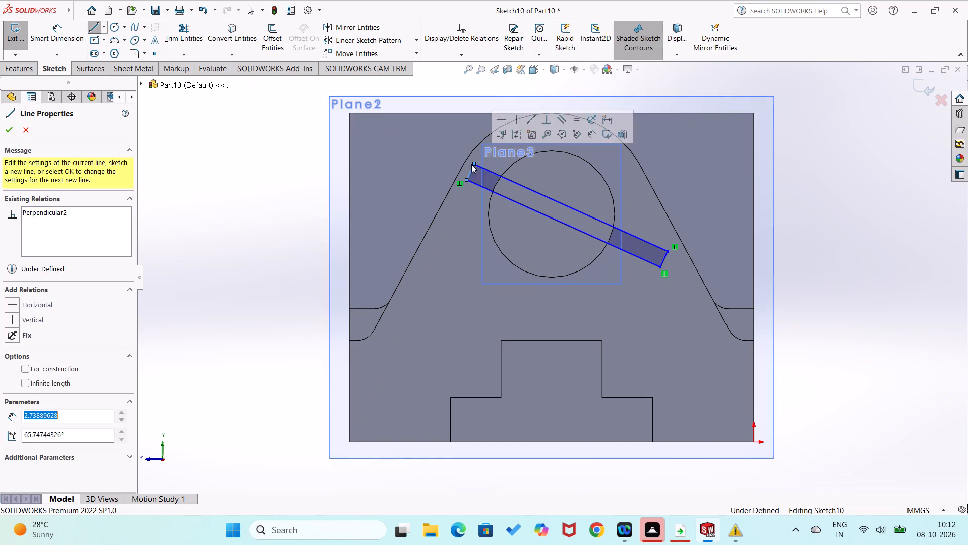
Add a vertical relation between the midpoint of the slanted rectangle's lower long side and the midpoint of the body's bottom edge.
right_drag(203, 259, 189, 174)
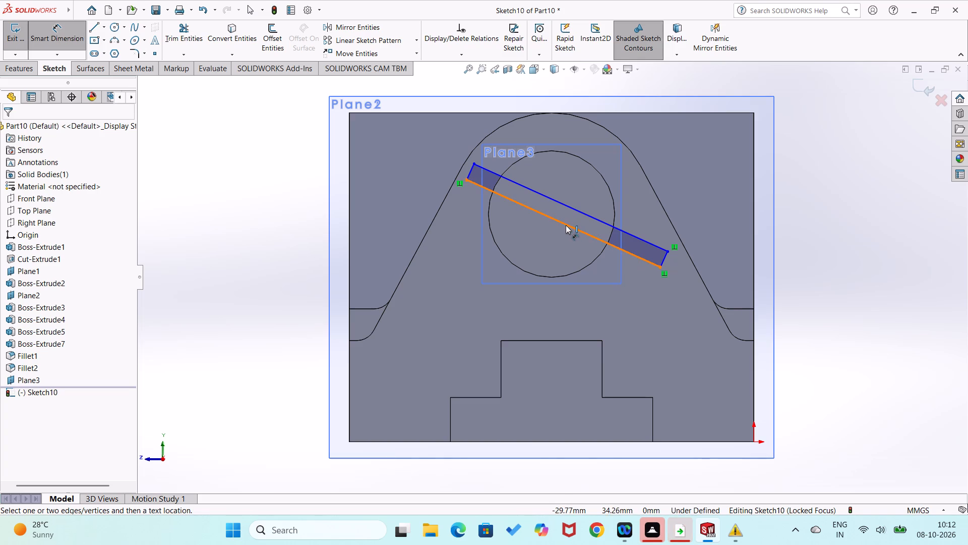
key(Escape)
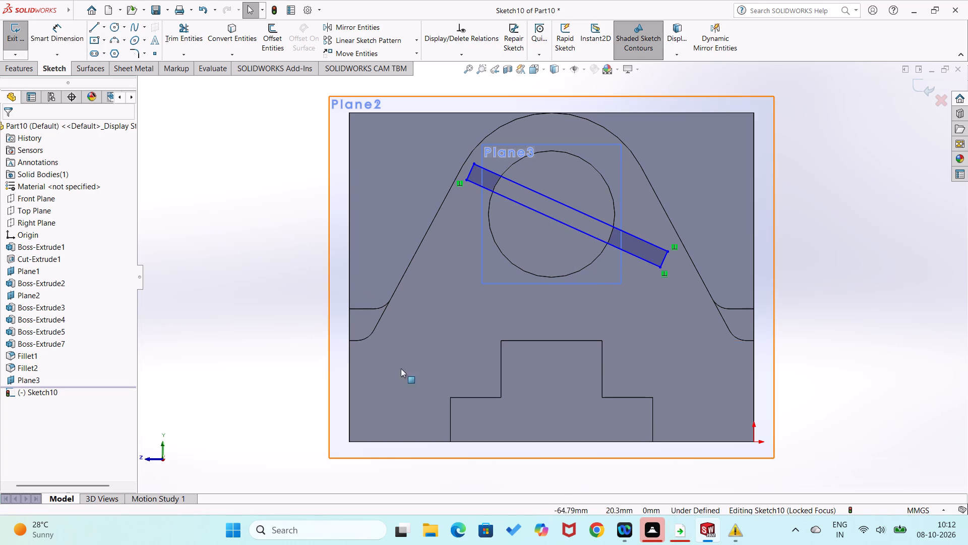
click(553, 441)
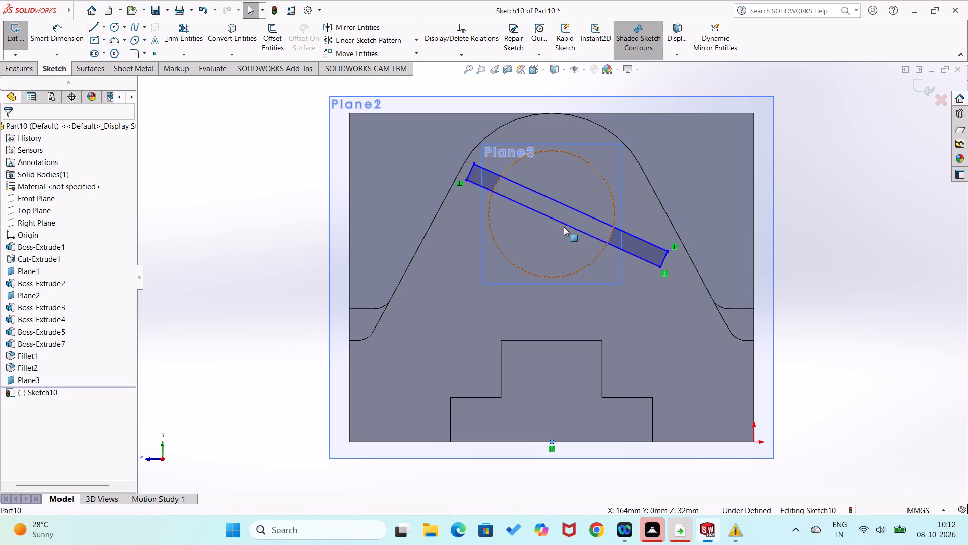
ctrl+click(562, 223)
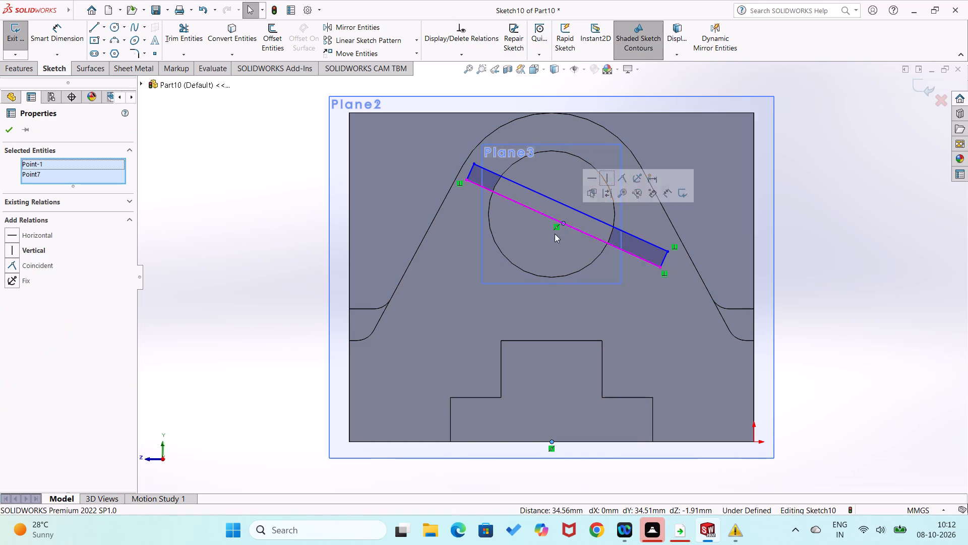
click(11, 250)
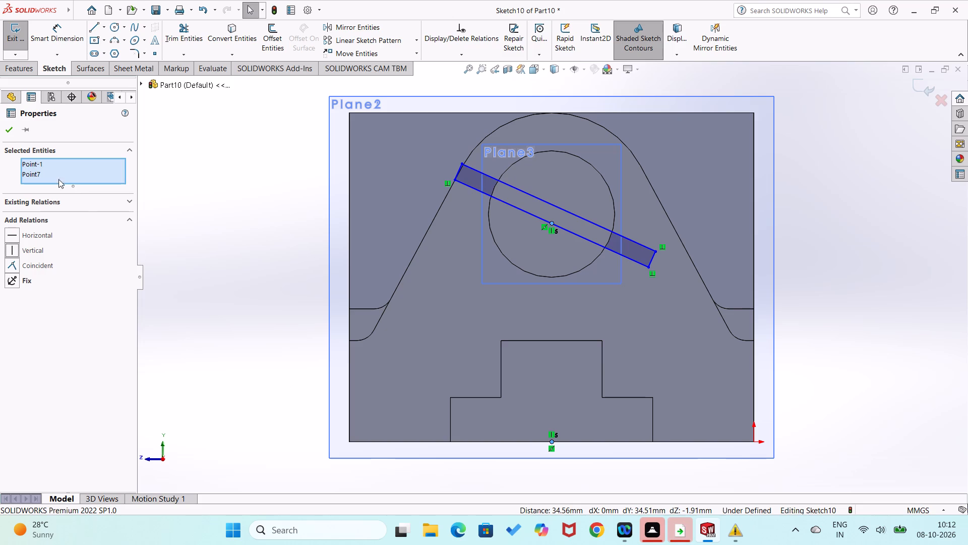
click(3, 131)
Dimension the horizontal span of the slanted rectangle's lower long side at 30 mm.
right_drag(213, 306, 231, 224)
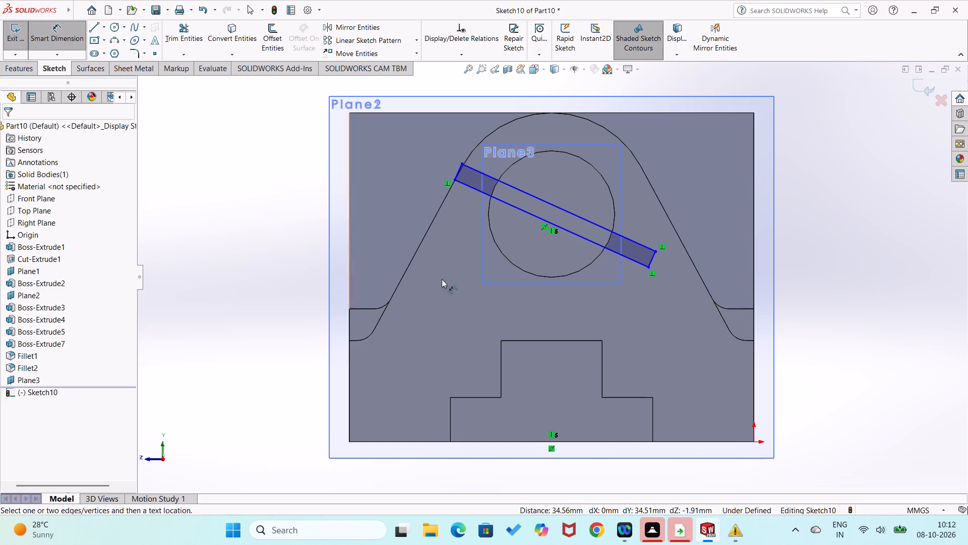
click(598, 245)
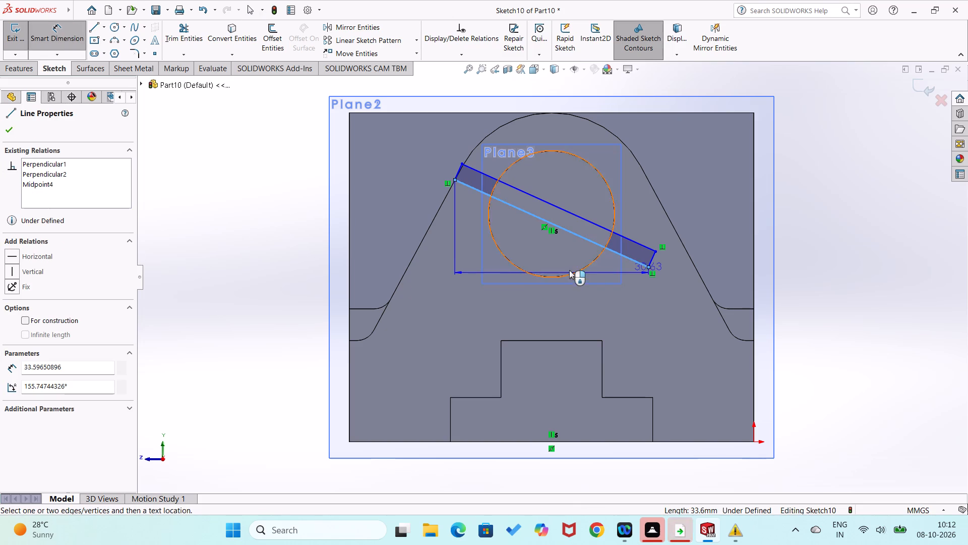
click(520, 286)
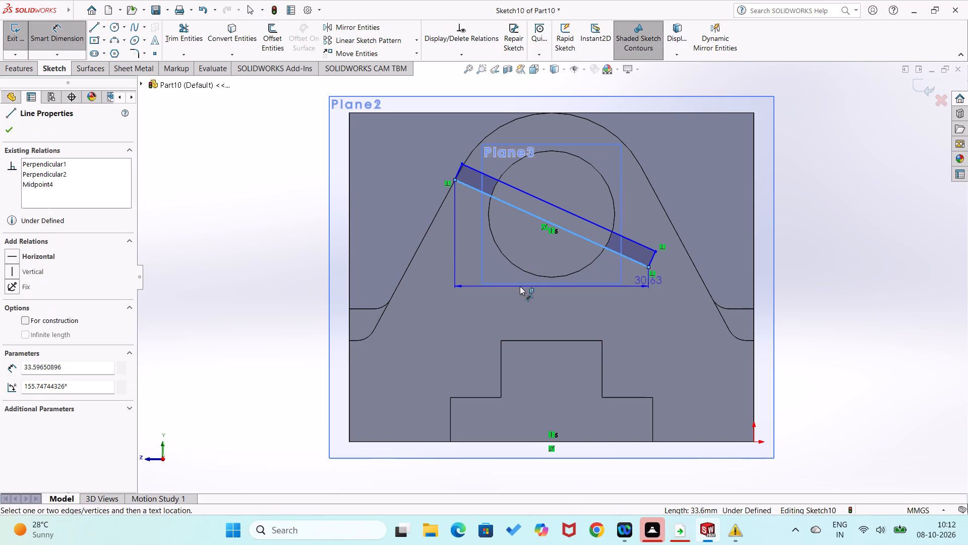
text(30)
key(Return)
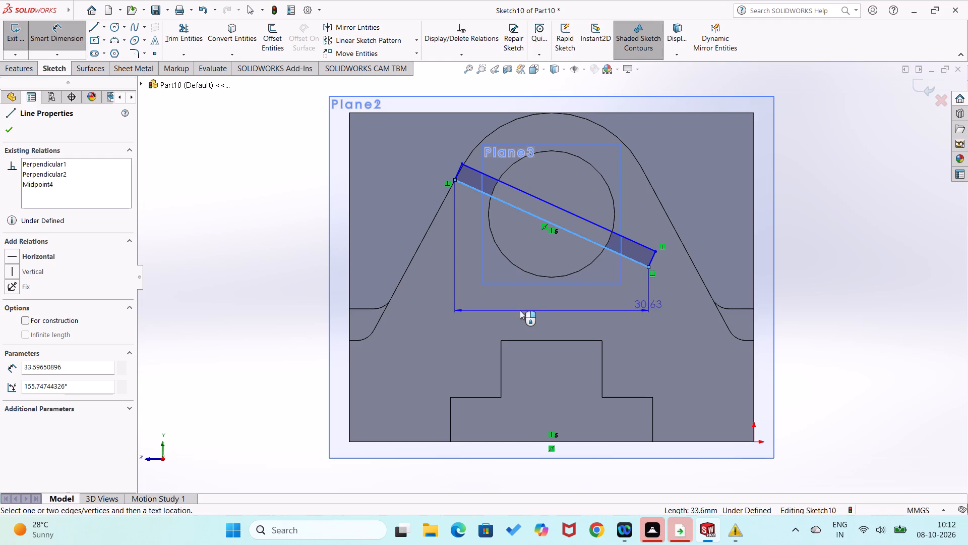
click(519, 310)
text(30)
key(Return)
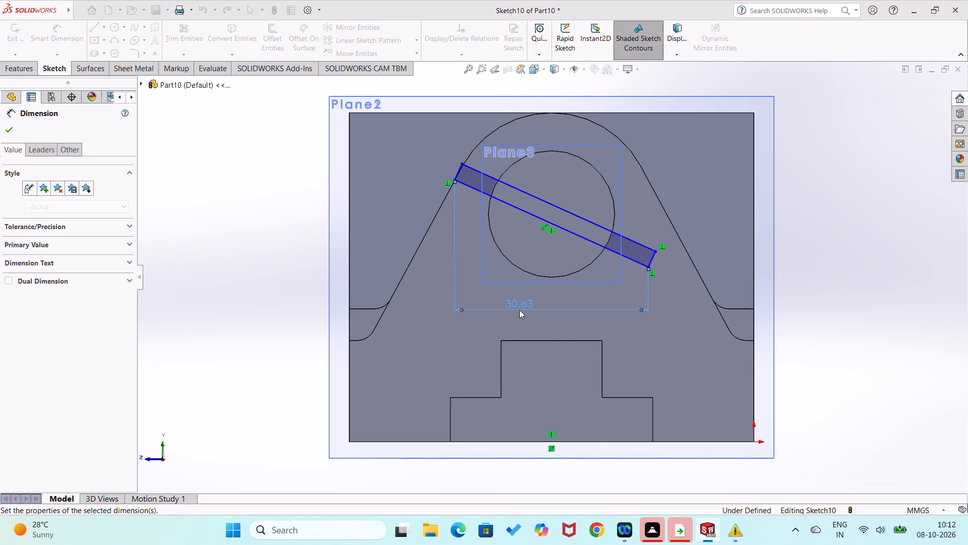
click(283, 301)
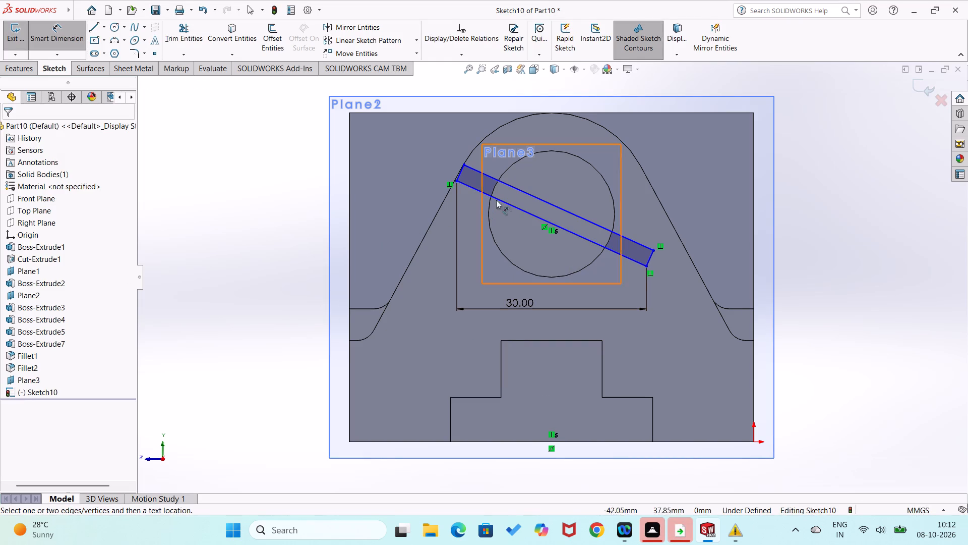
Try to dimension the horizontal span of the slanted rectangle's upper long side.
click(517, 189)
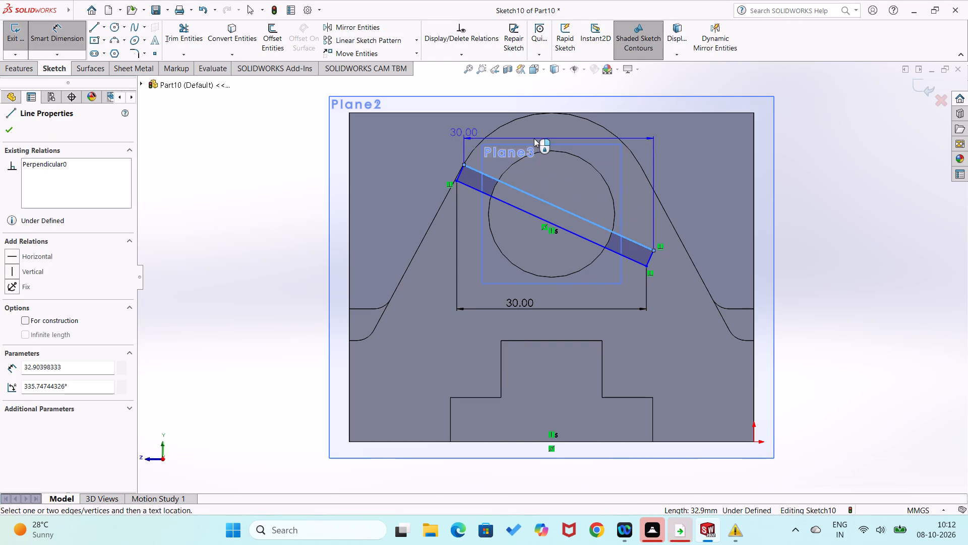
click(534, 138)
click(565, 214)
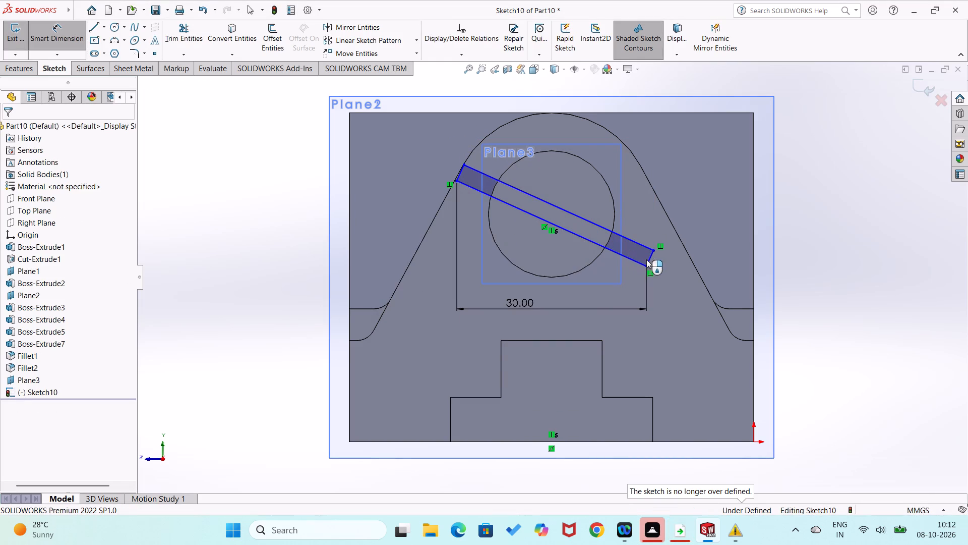
Dimension the short side at the slanted rectangle's lower end at 3 mm.
right_drag(830, 311, 805, 209)
right_drag(816, 309, 805, 206)
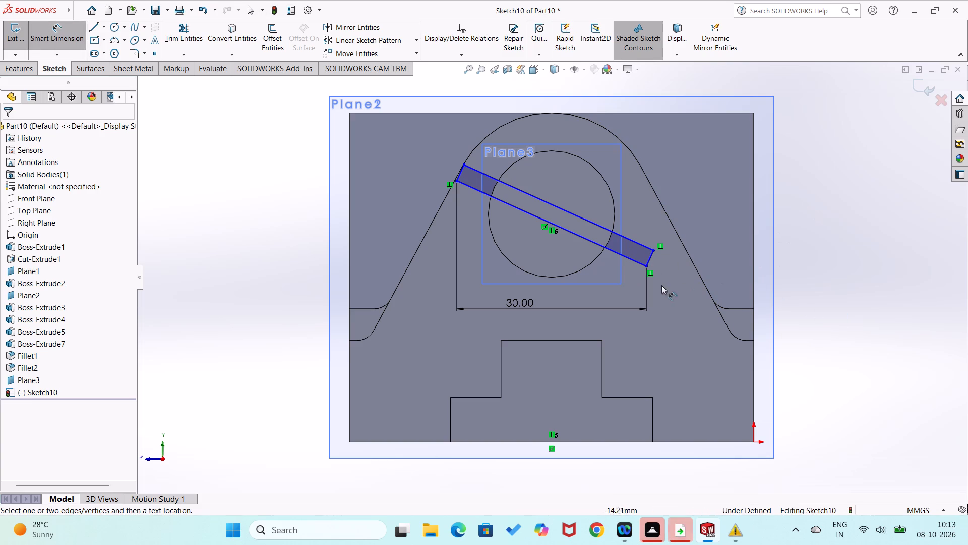
click(652, 258)
click(678, 277)
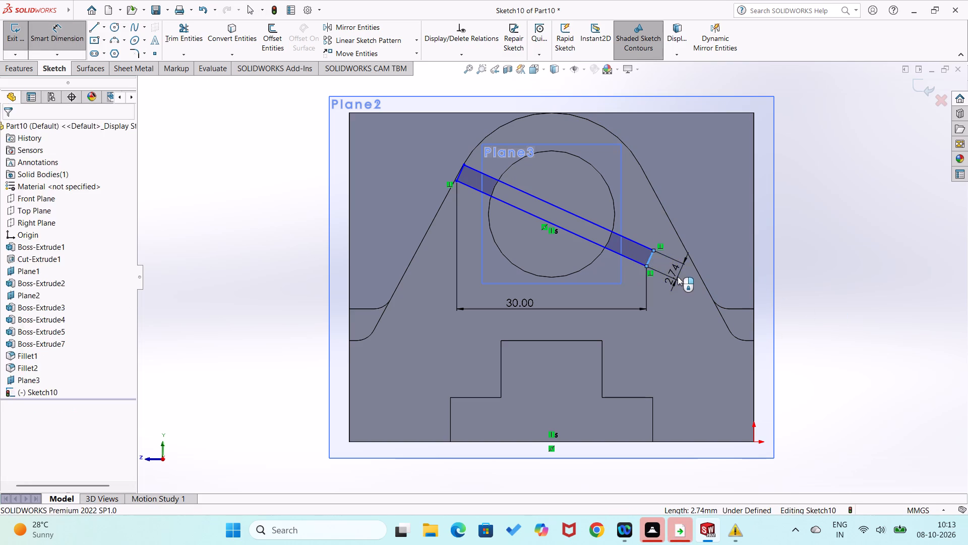
key(3)
key(Return)
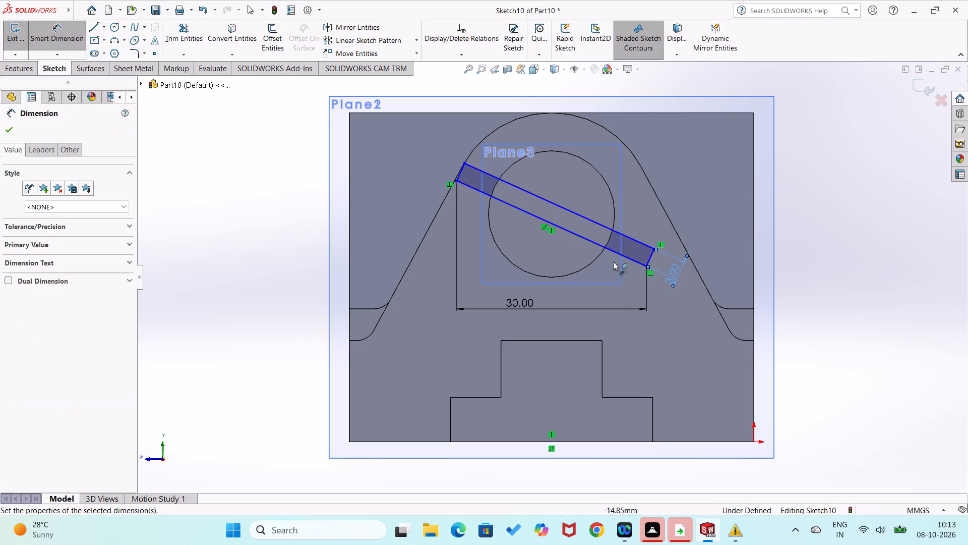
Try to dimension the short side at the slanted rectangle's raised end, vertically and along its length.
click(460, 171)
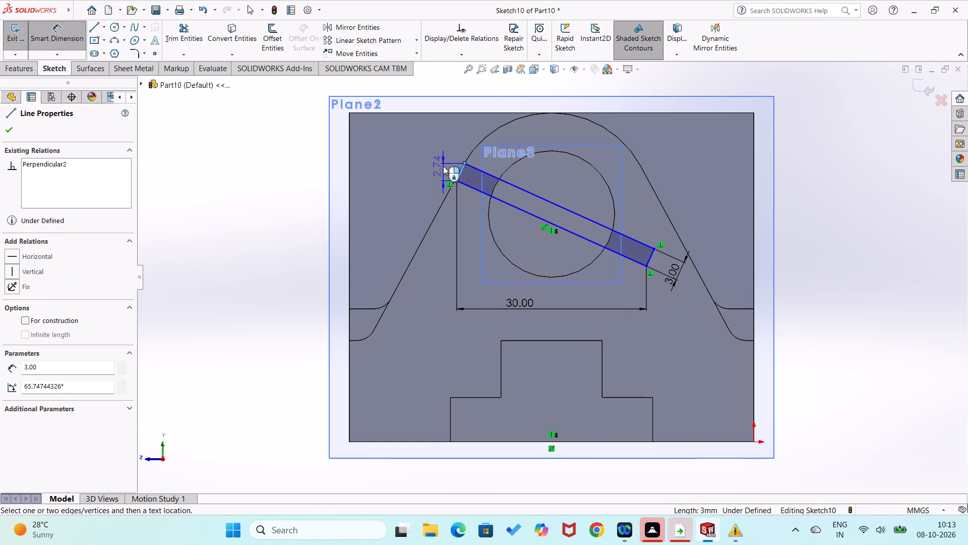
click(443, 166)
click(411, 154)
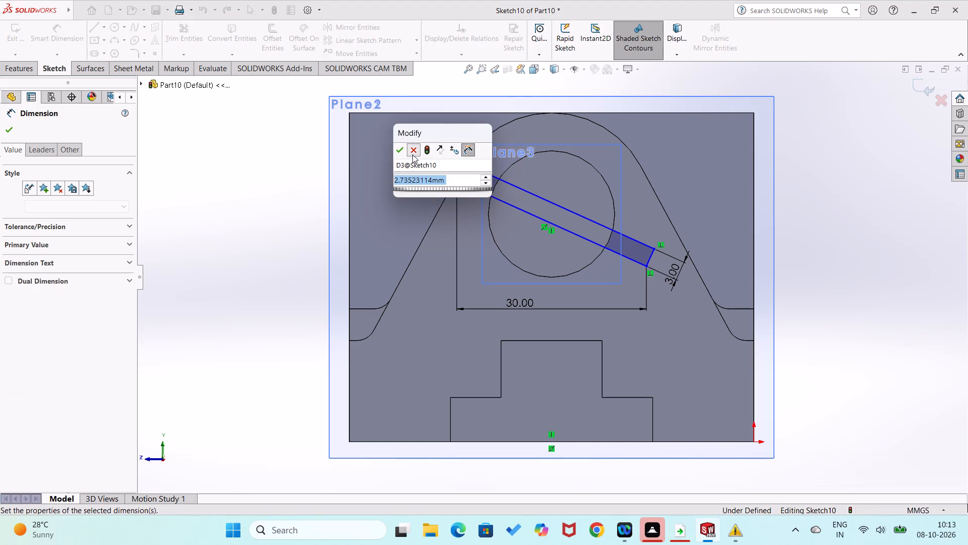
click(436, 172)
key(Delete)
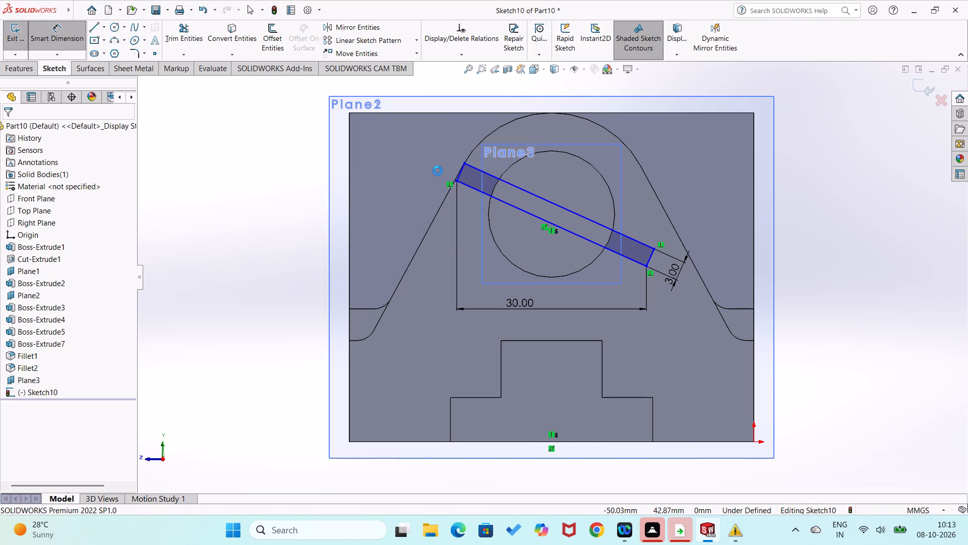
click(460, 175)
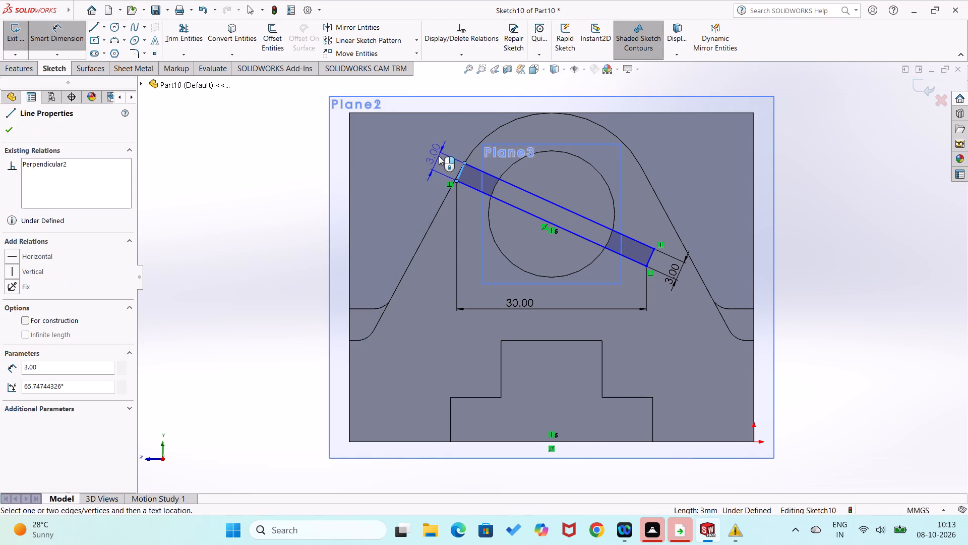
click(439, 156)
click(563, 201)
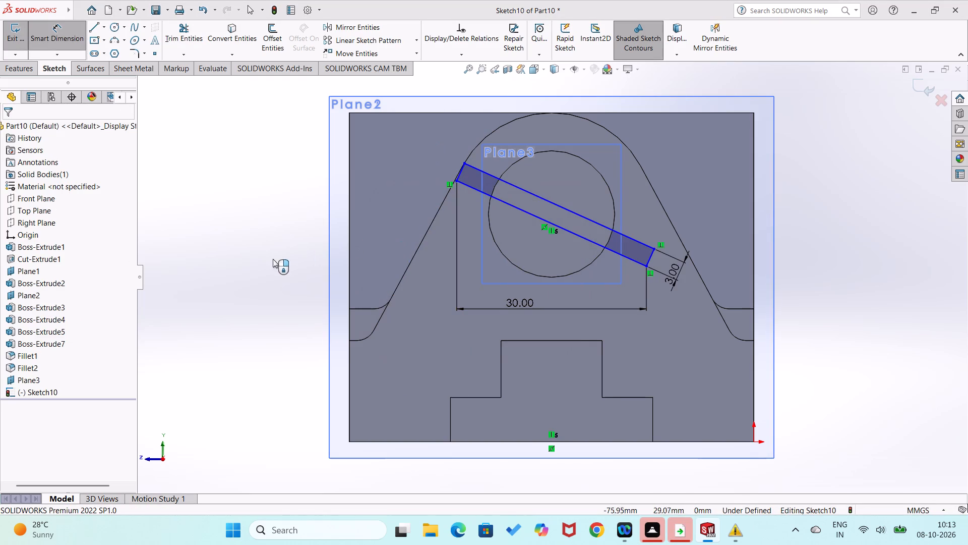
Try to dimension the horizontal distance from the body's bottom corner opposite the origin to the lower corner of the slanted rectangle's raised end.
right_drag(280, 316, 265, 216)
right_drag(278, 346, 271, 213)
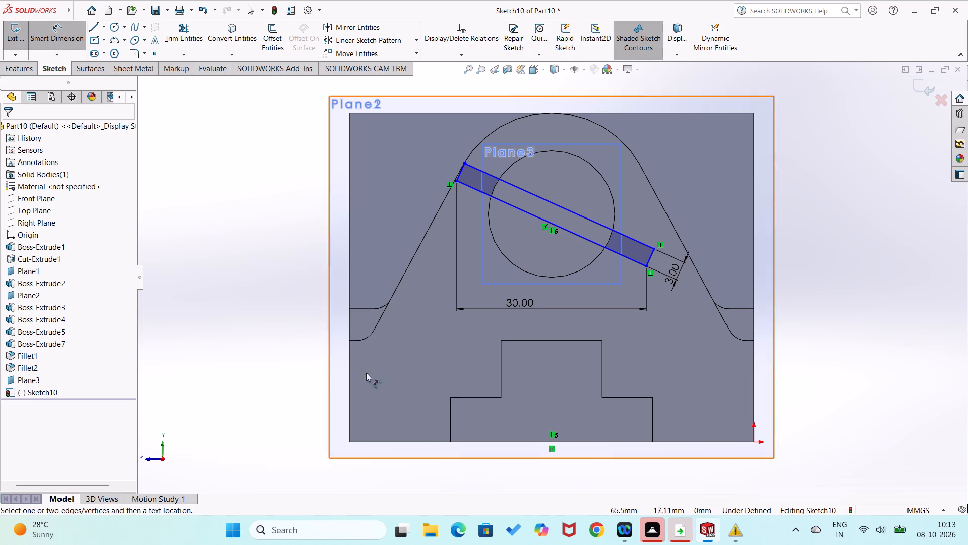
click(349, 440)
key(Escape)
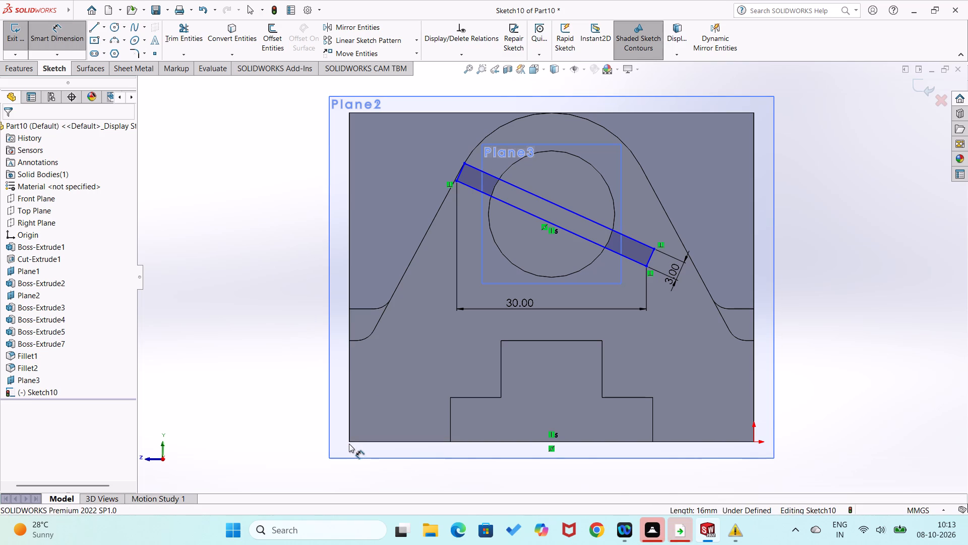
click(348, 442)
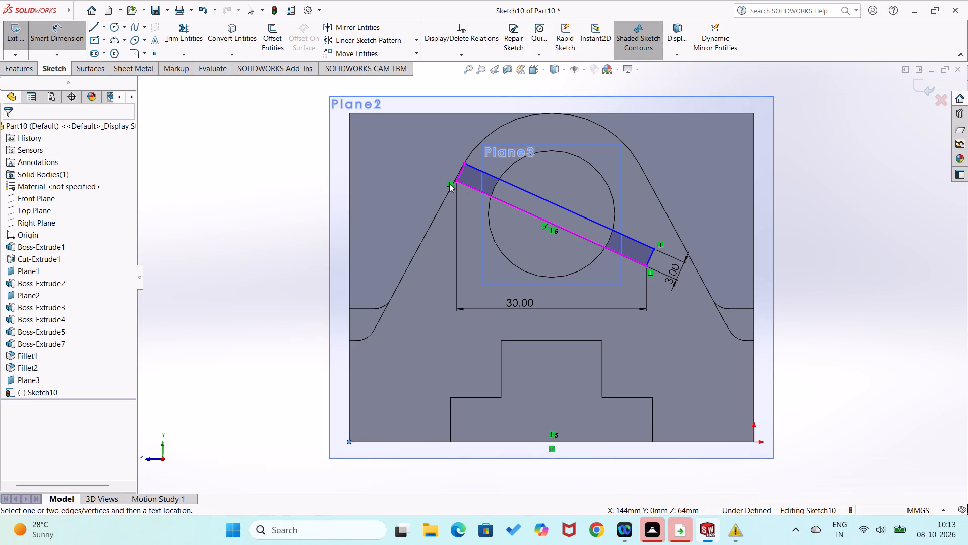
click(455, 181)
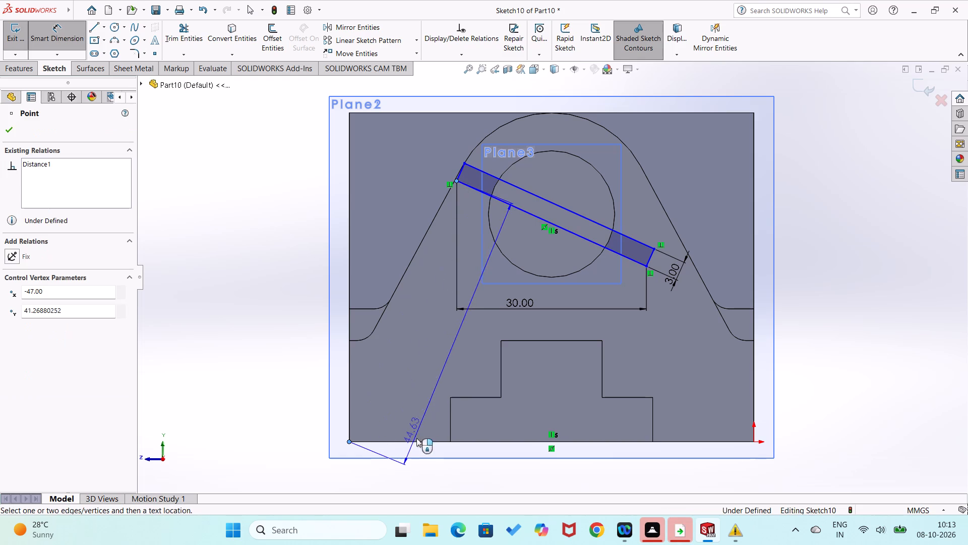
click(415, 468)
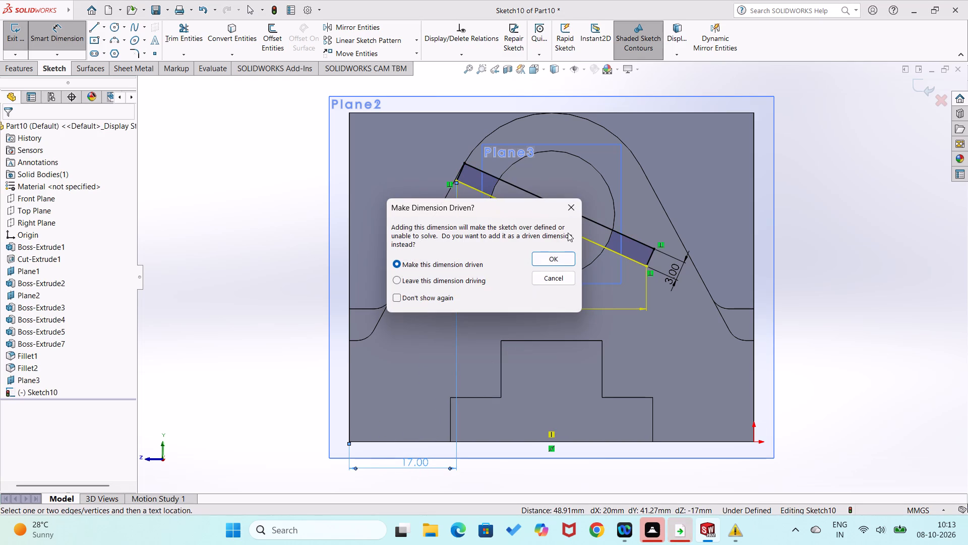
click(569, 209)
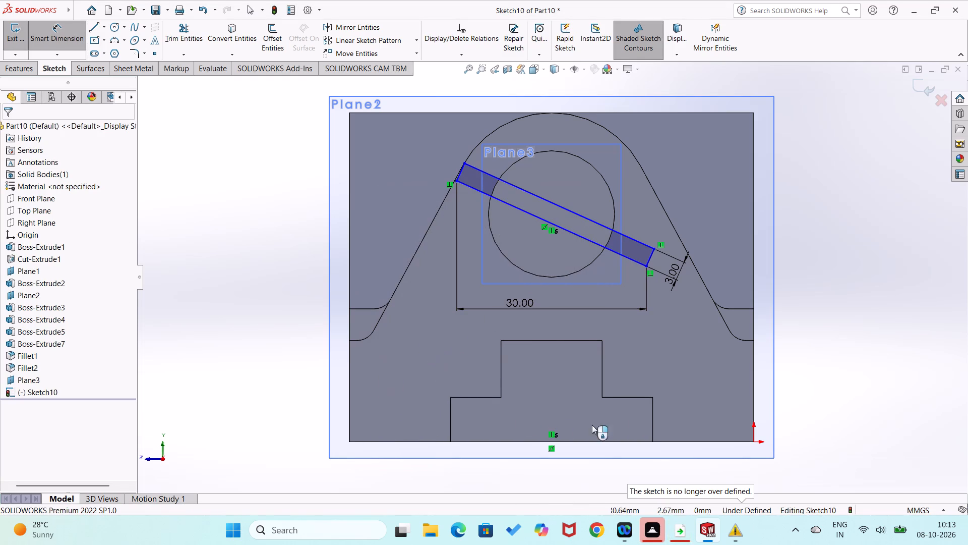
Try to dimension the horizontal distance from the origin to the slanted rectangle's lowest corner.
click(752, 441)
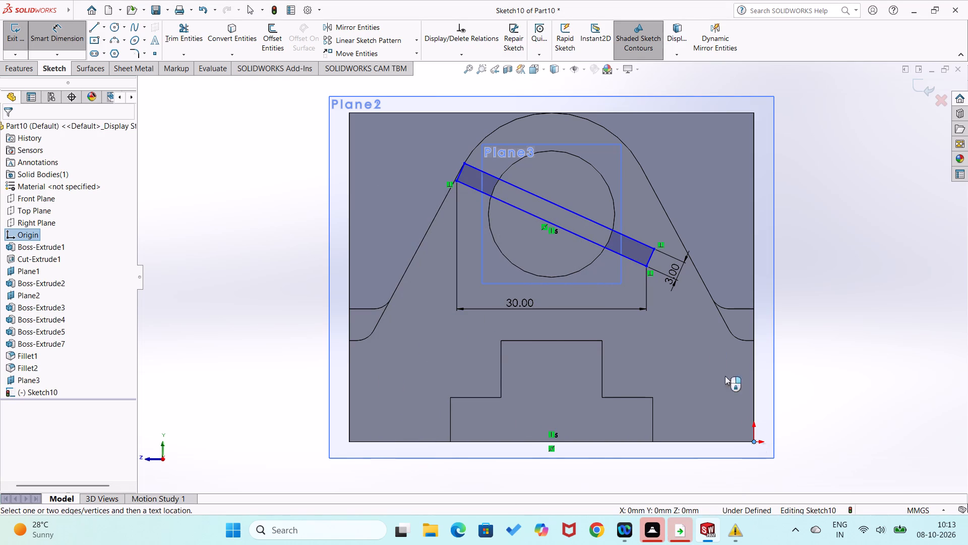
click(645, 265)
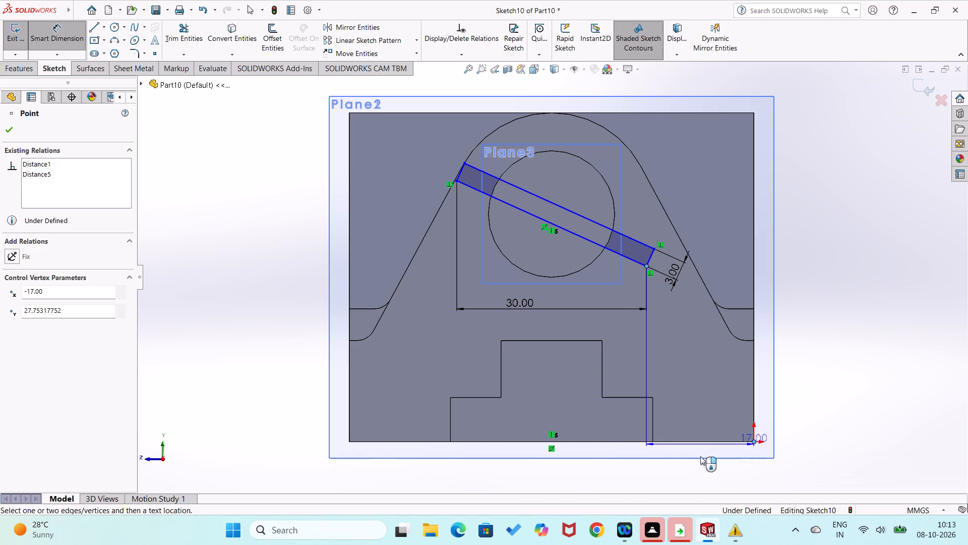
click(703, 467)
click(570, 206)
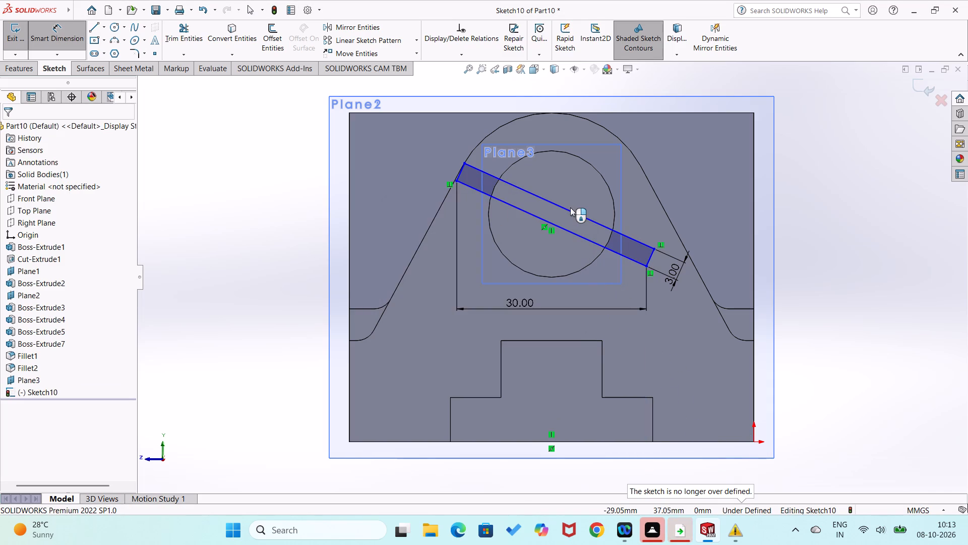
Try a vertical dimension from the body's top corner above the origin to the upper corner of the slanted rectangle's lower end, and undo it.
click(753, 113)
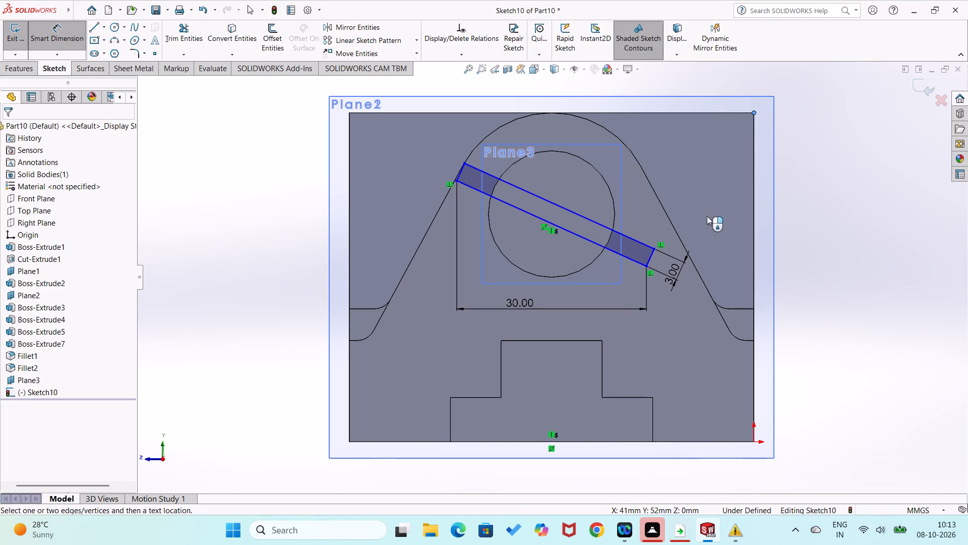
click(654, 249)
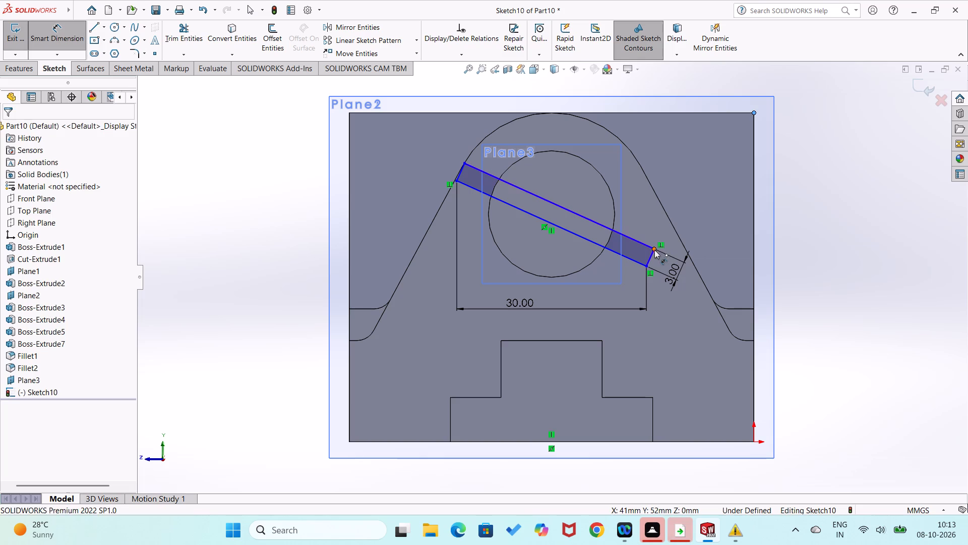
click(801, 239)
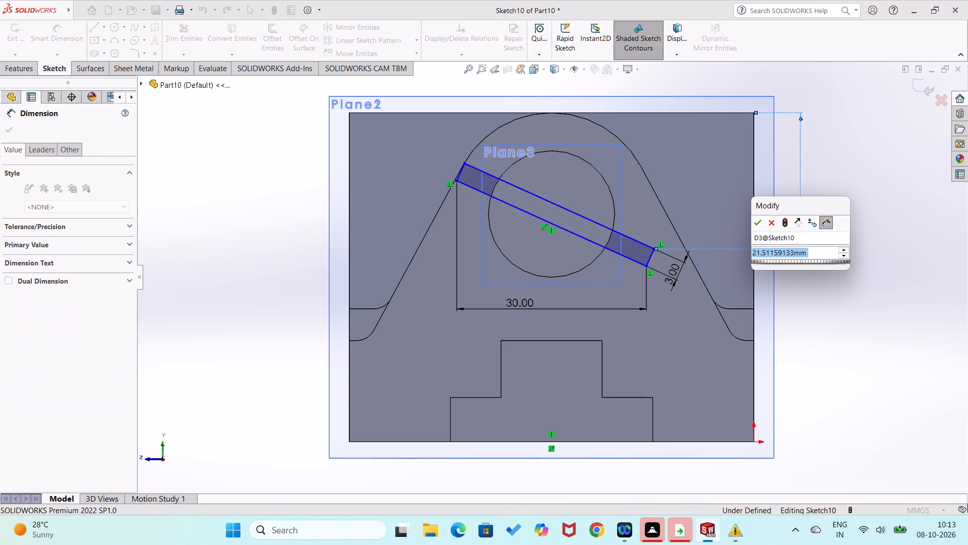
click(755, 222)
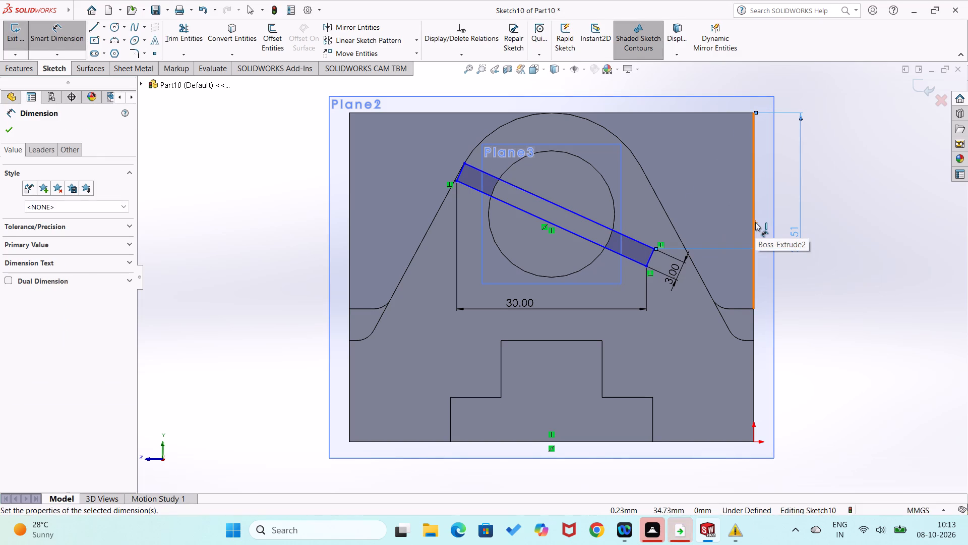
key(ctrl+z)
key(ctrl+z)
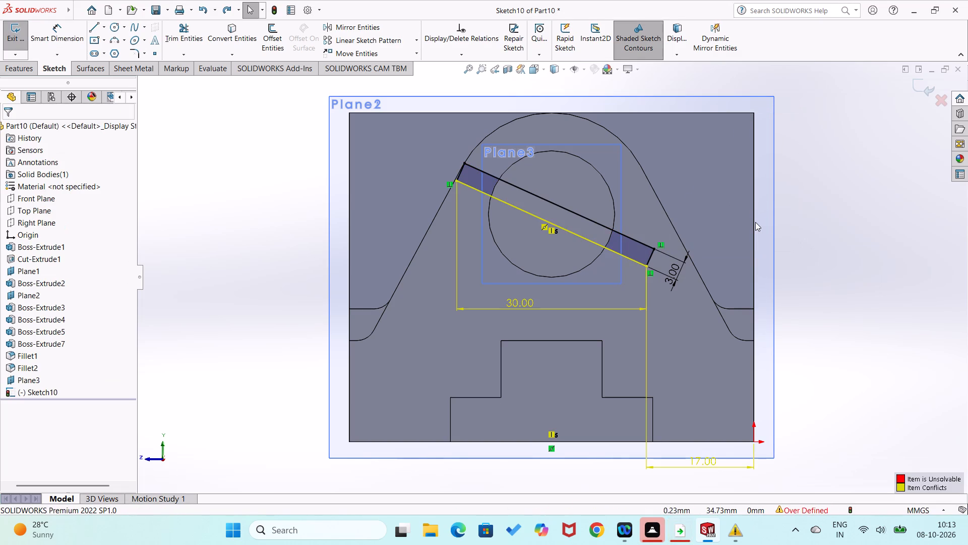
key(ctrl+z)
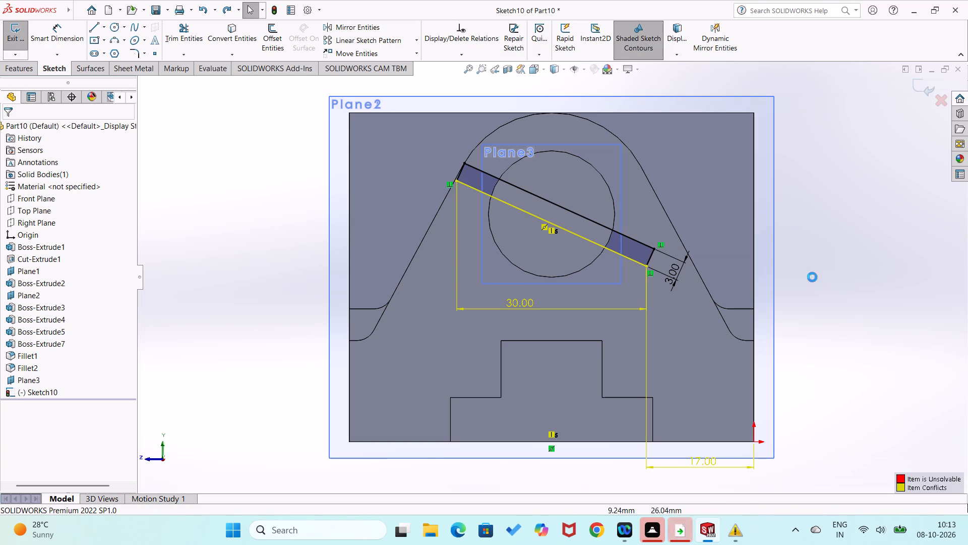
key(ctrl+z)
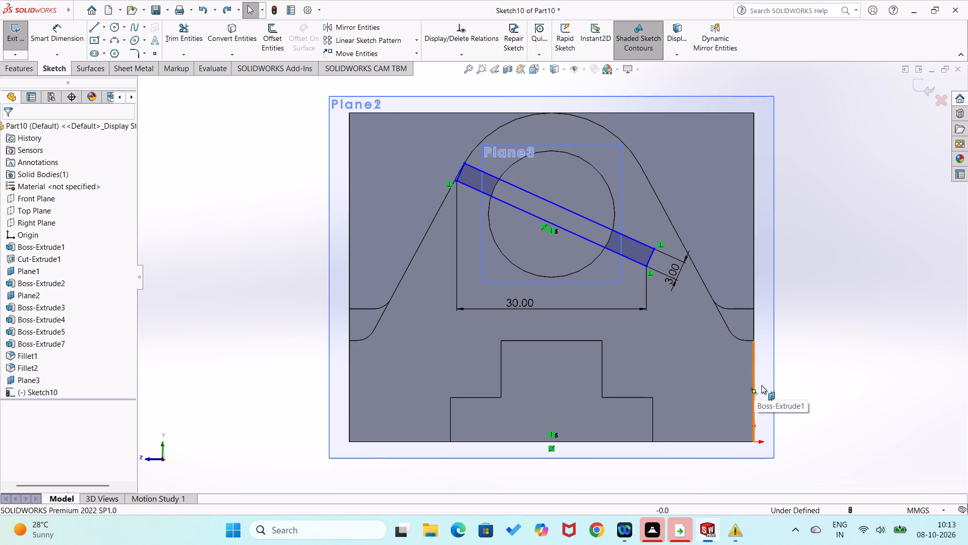
Dimension the height of the slanted rectangle's lowest corner above the origin at 27.75 mm.
click(755, 442)
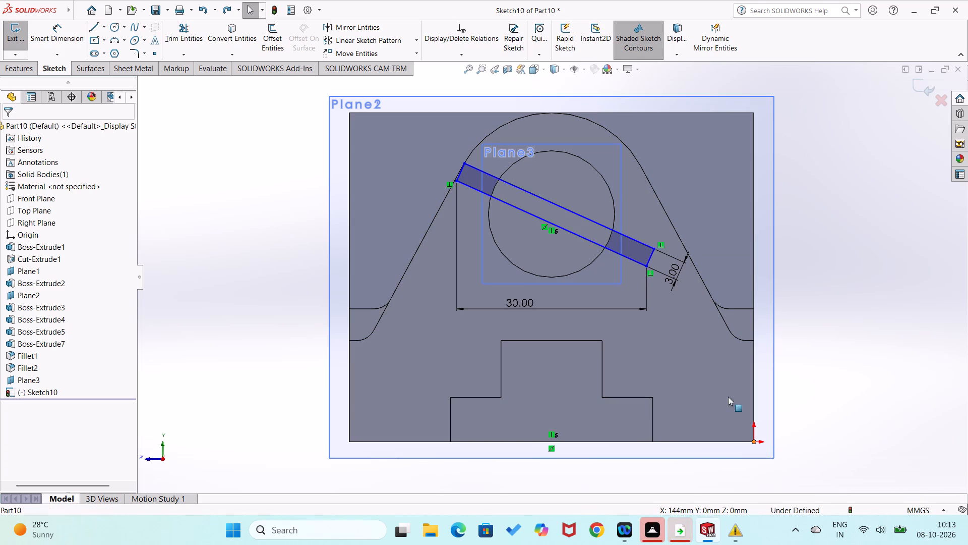
click(646, 265)
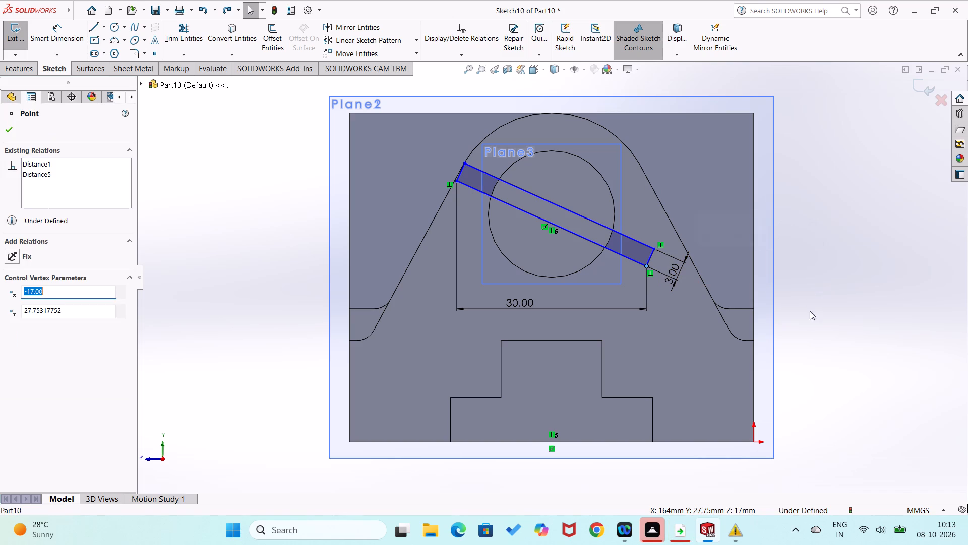
right_drag(804, 349, 854, 235)
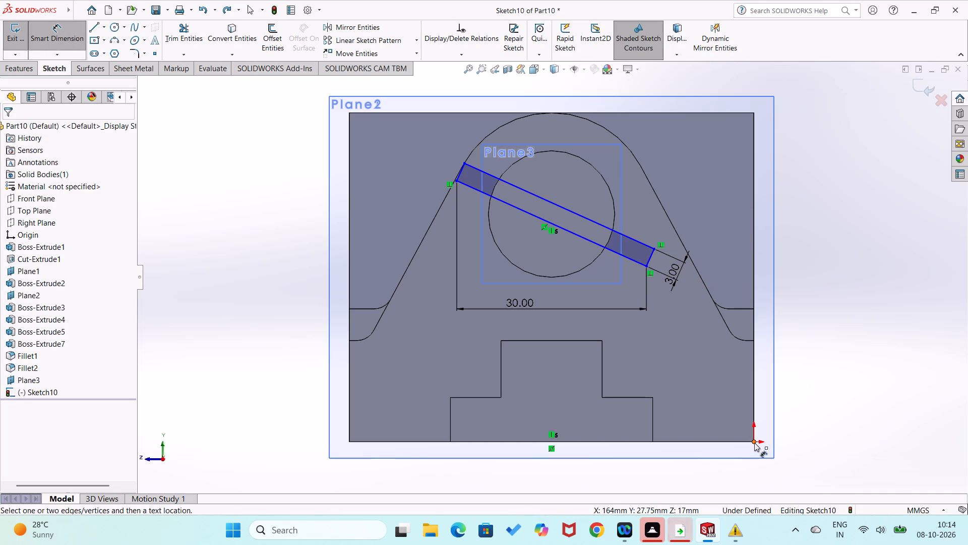
click(753, 440)
click(647, 267)
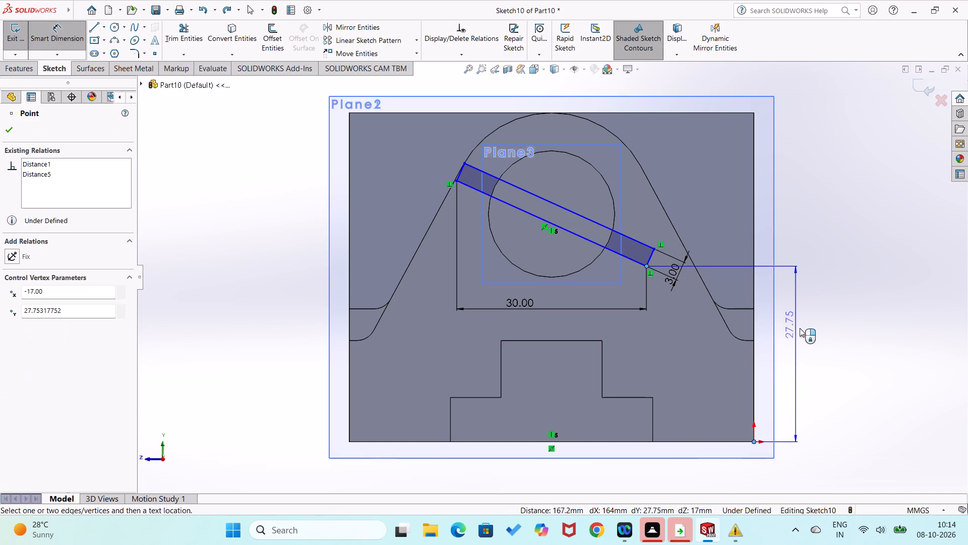
click(800, 328)
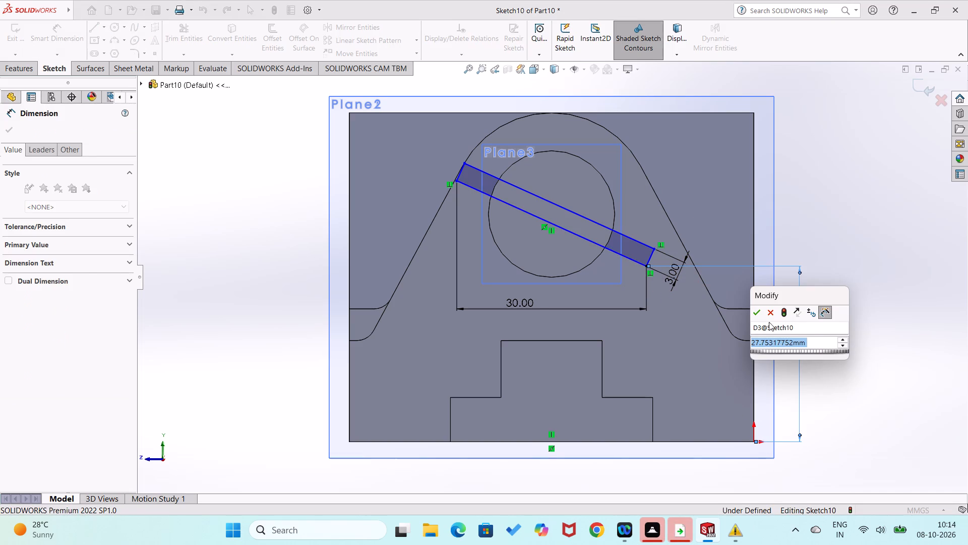
click(757, 310)
right_drag(862, 364, 889, 262)
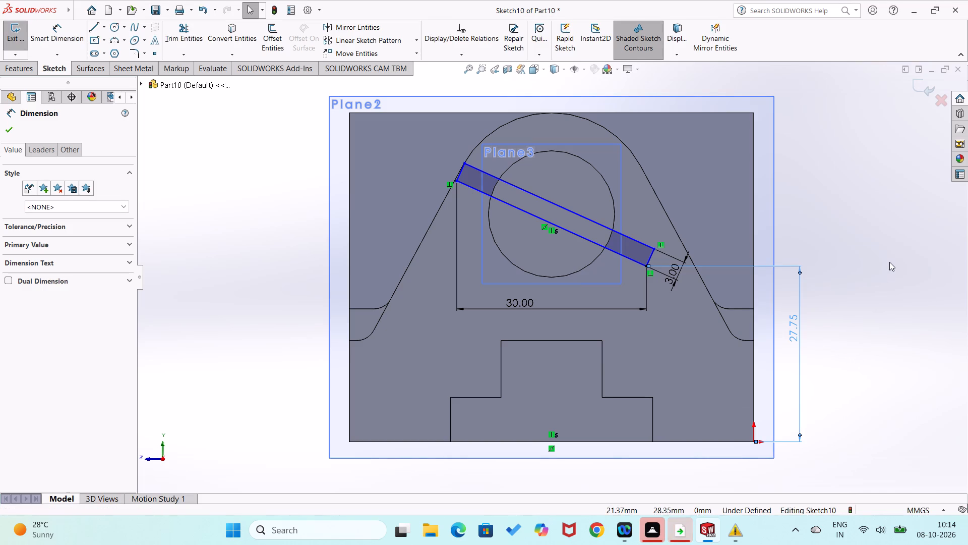
key(Escape)
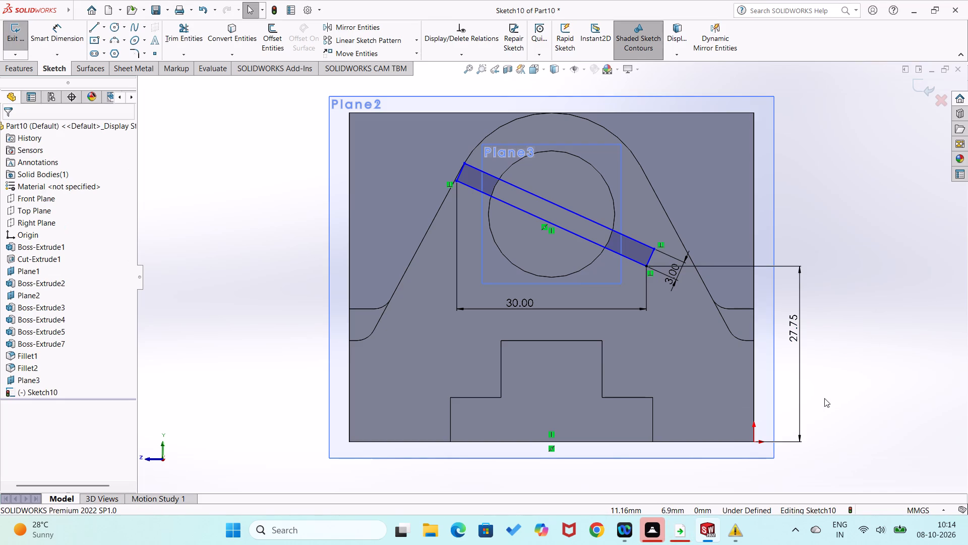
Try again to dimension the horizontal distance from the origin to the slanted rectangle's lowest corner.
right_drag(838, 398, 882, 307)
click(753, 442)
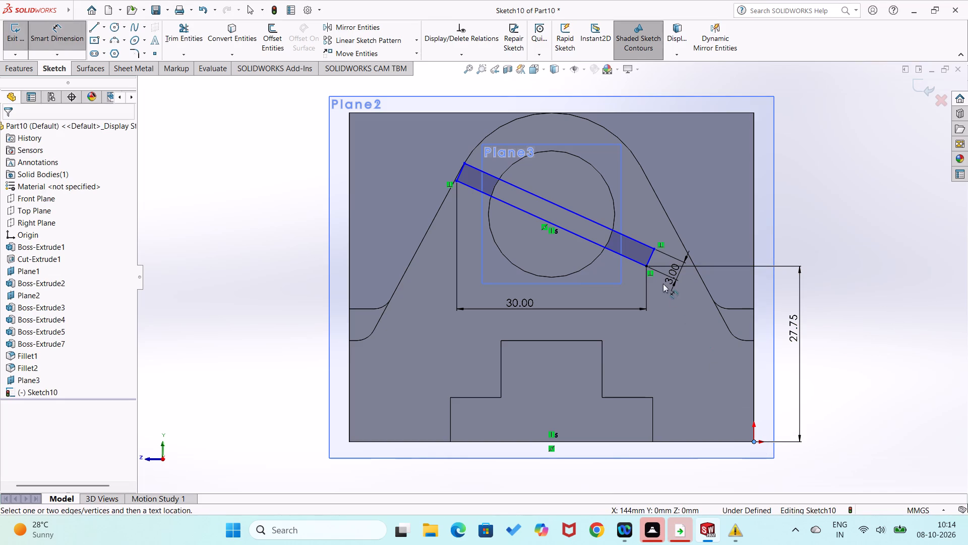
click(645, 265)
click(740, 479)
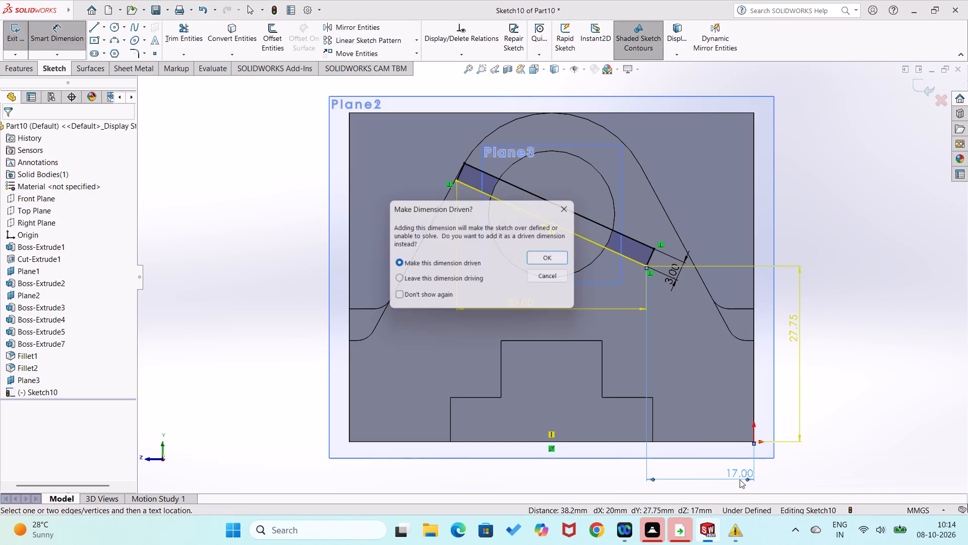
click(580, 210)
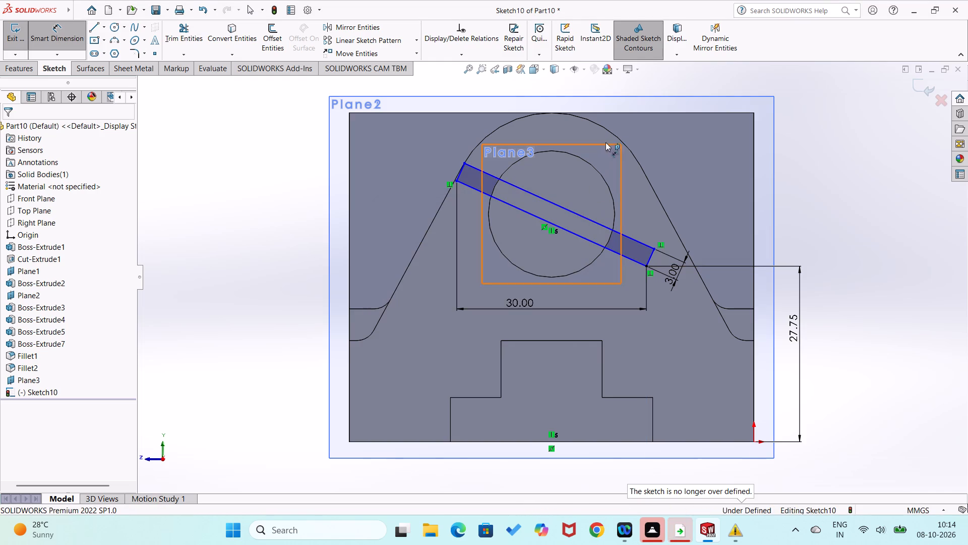
Dimension the horizontal distance from the body's side edge above the origin to the upper corner of the rectangle's lower end at 15.77 mm.
click(632, 110)
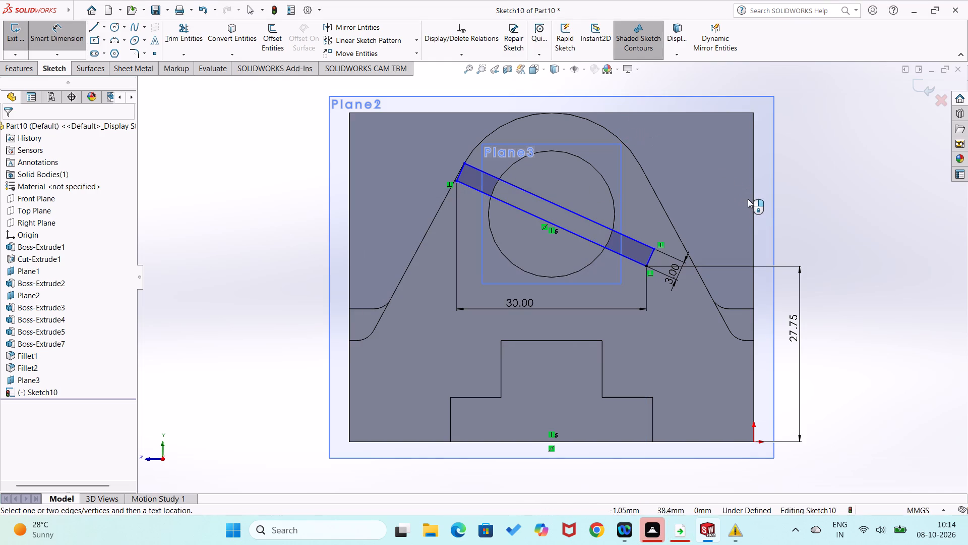
click(754, 207)
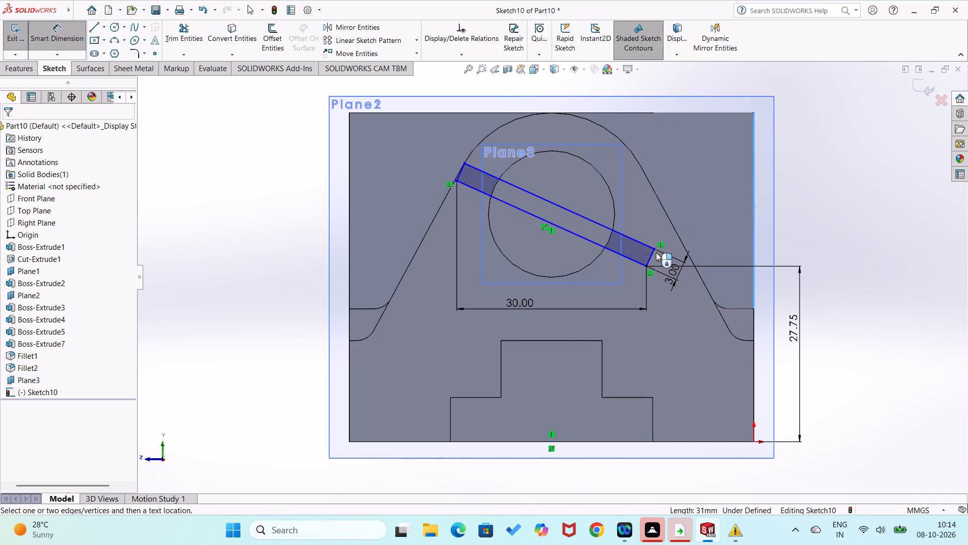
click(654, 251)
click(683, 328)
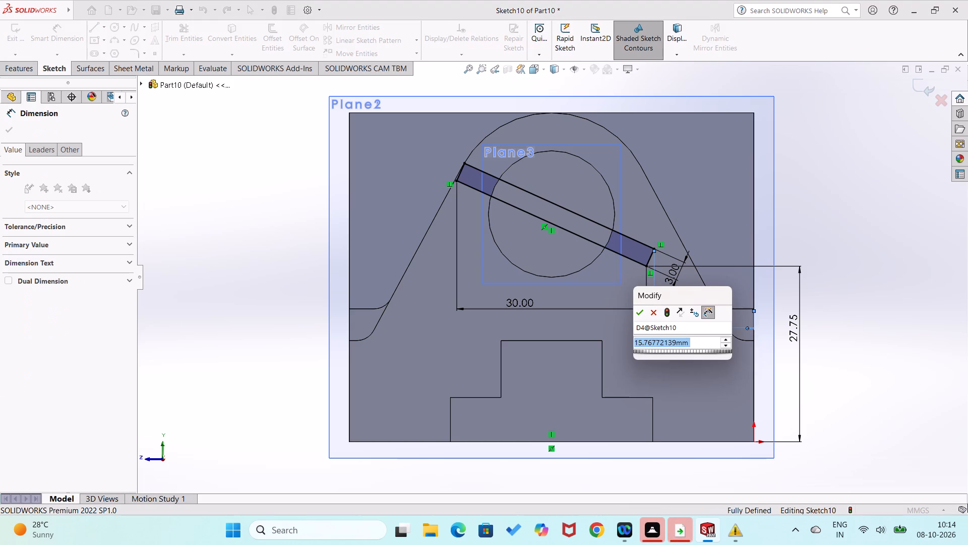
click(639, 309)
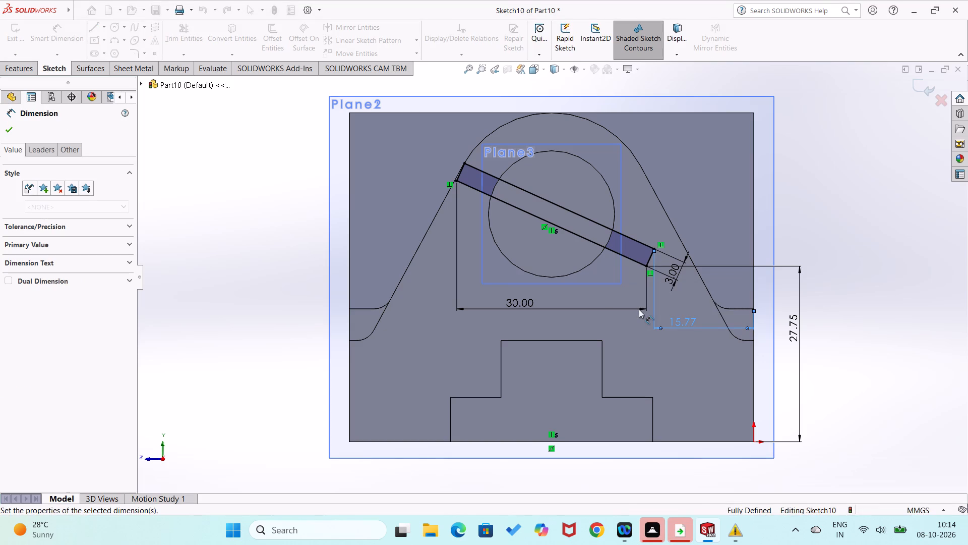
click(241, 267)
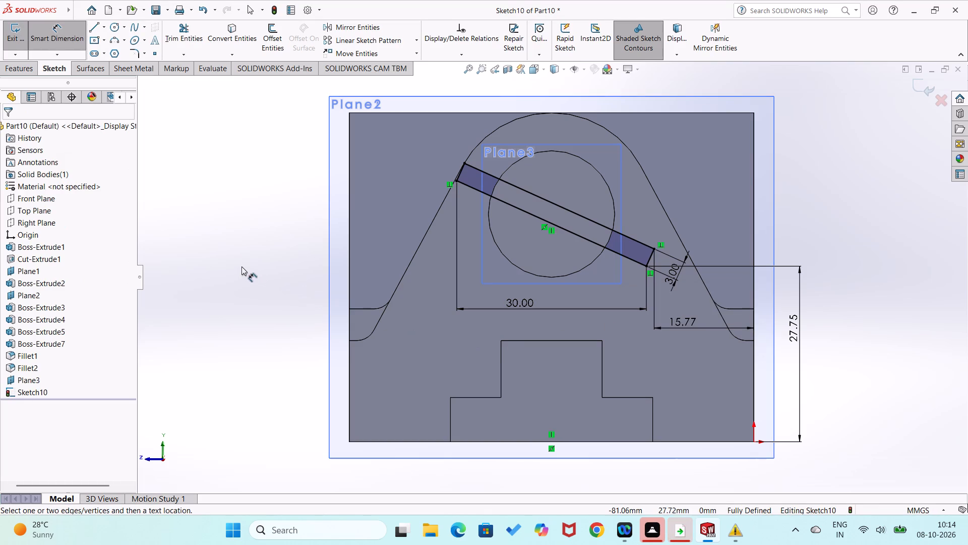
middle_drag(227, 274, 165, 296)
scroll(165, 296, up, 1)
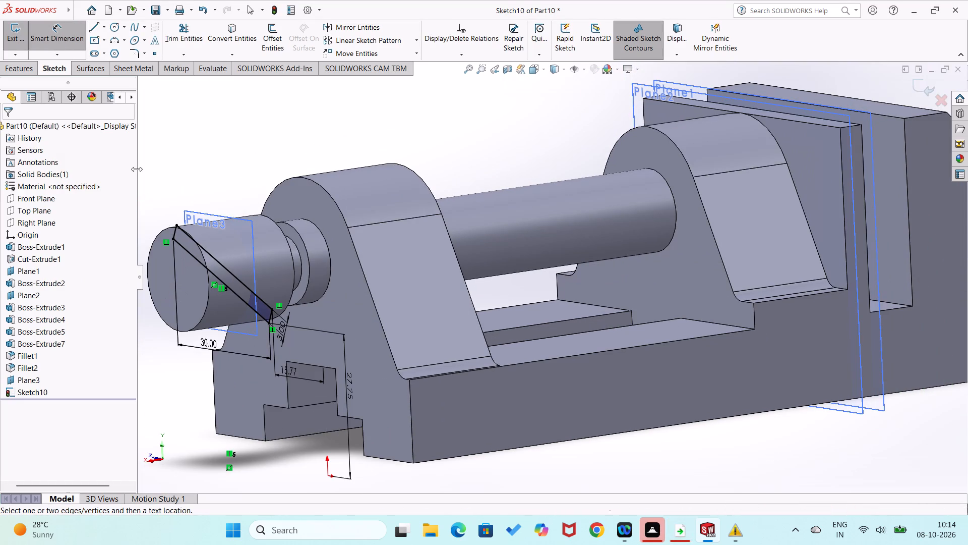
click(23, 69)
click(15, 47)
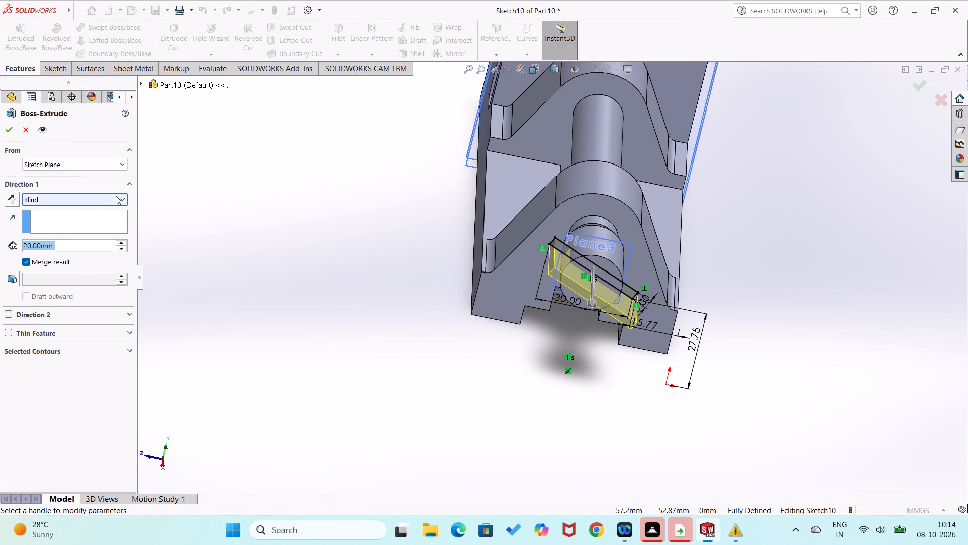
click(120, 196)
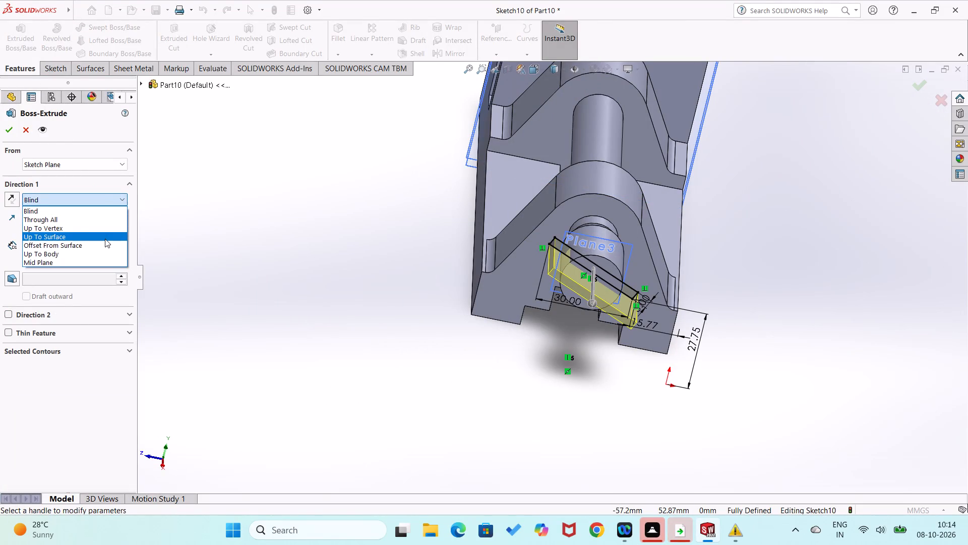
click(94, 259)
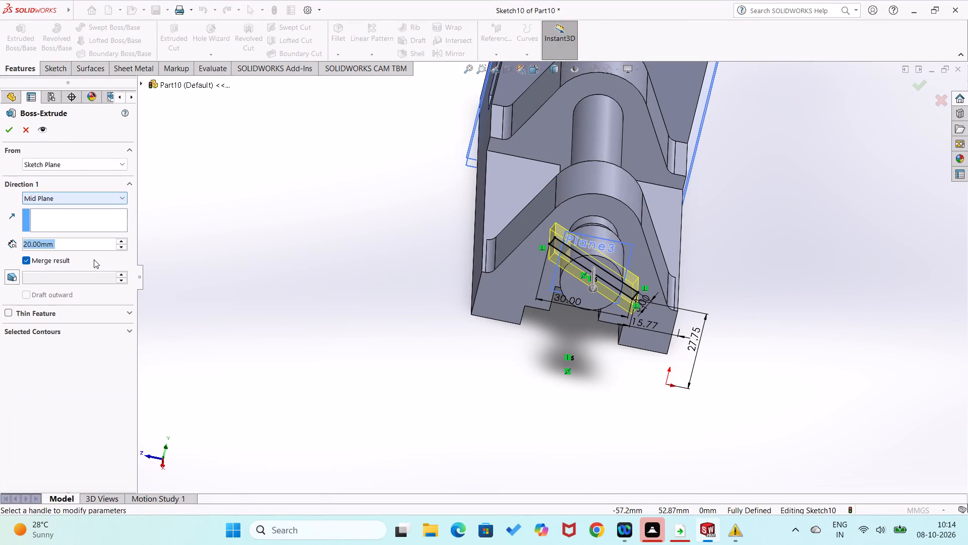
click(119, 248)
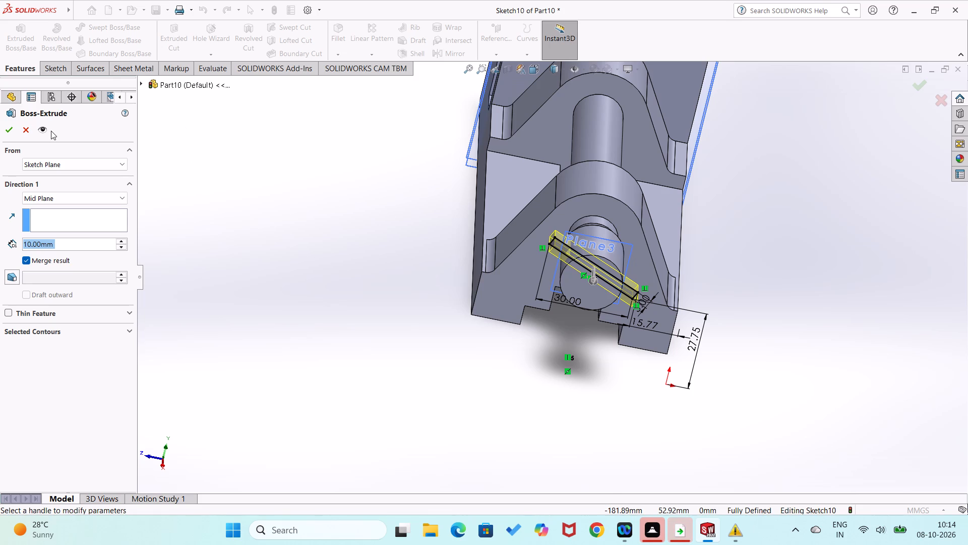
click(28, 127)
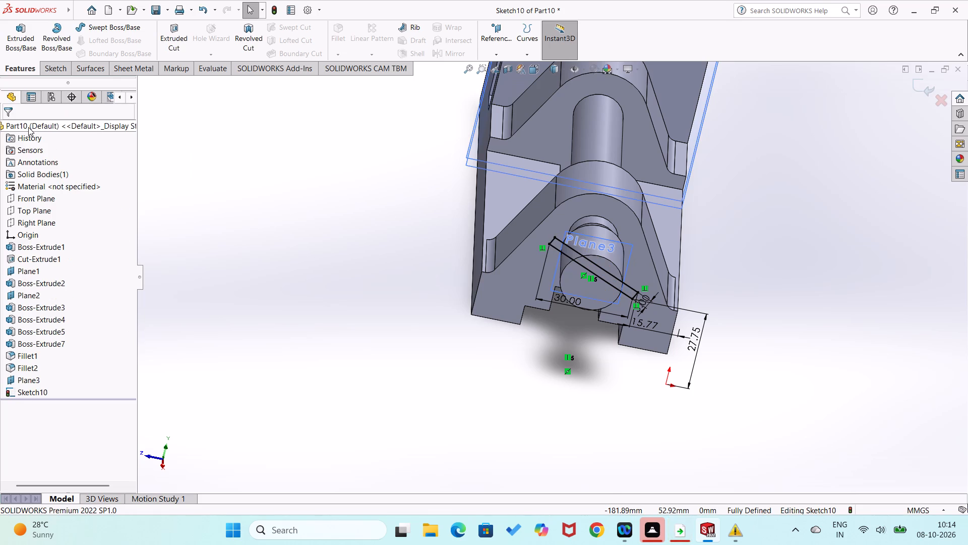
Draw a construction line from the midpoint of the slanted rectangle's upper end lengthwise through it, ending just past its lower end.
key(ctrl+8)
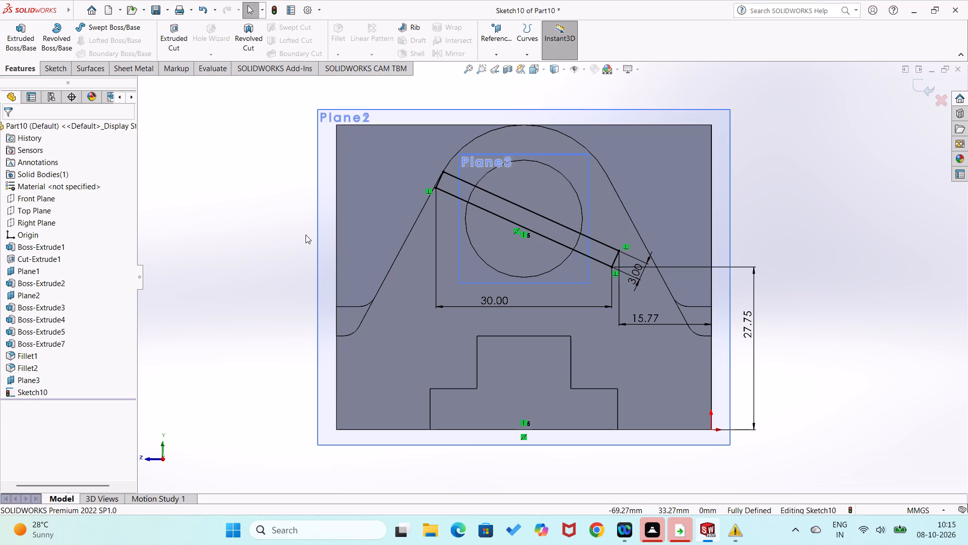
right_drag(289, 239, 199, 267)
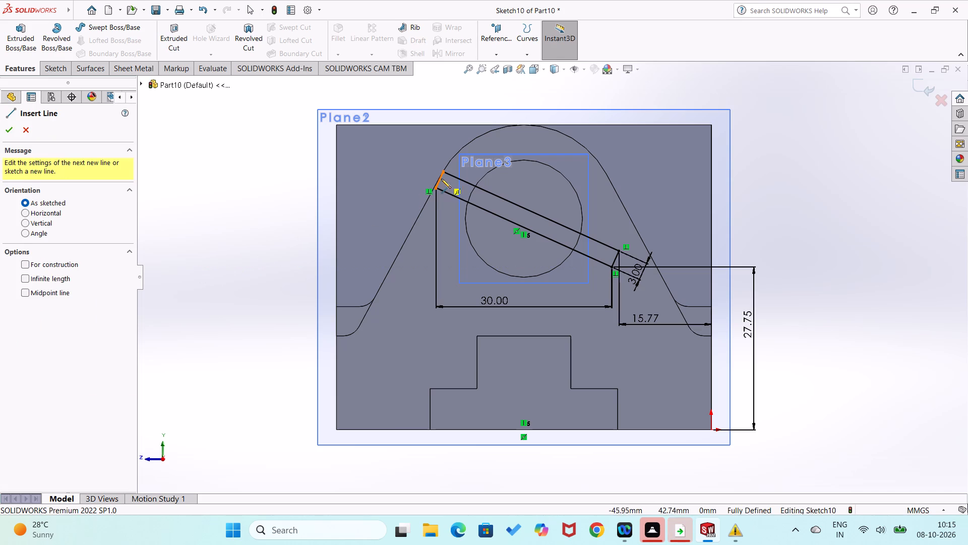
drag(439, 178, 443, 180)
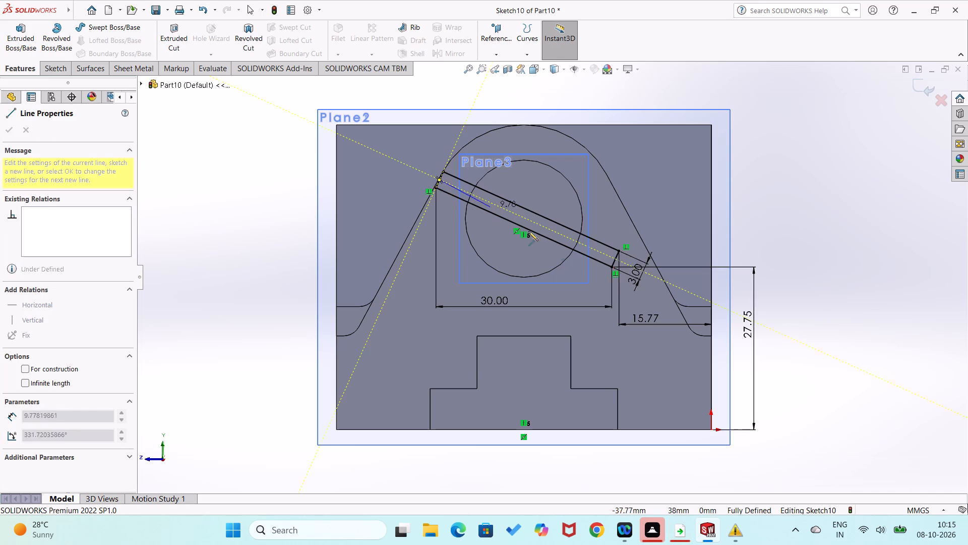
click(632, 267)
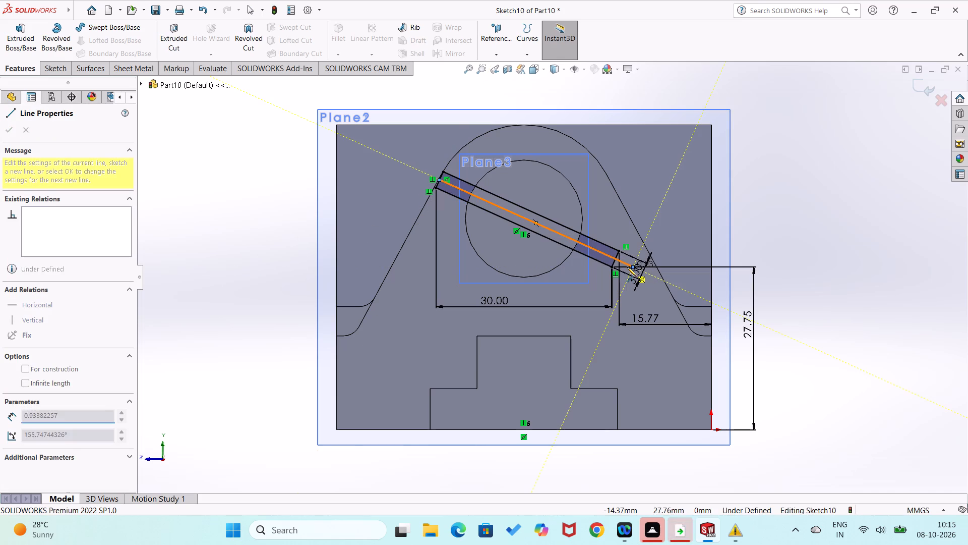
right_click(617, 281)
click(638, 267)
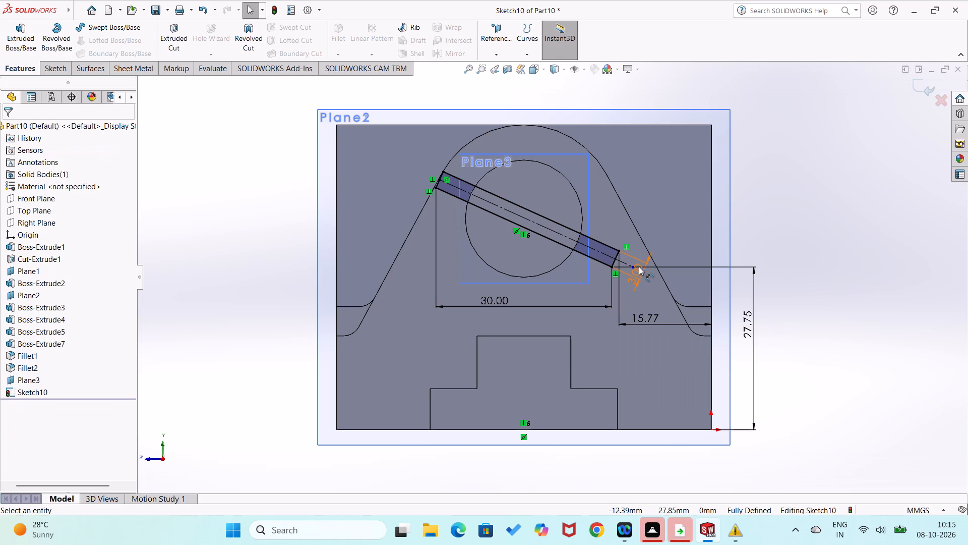
Delete the slanted rectangle's lower end line, lower long side and upper end line, keeping the upper long side and the centerline.
click(614, 264)
key(Delete)
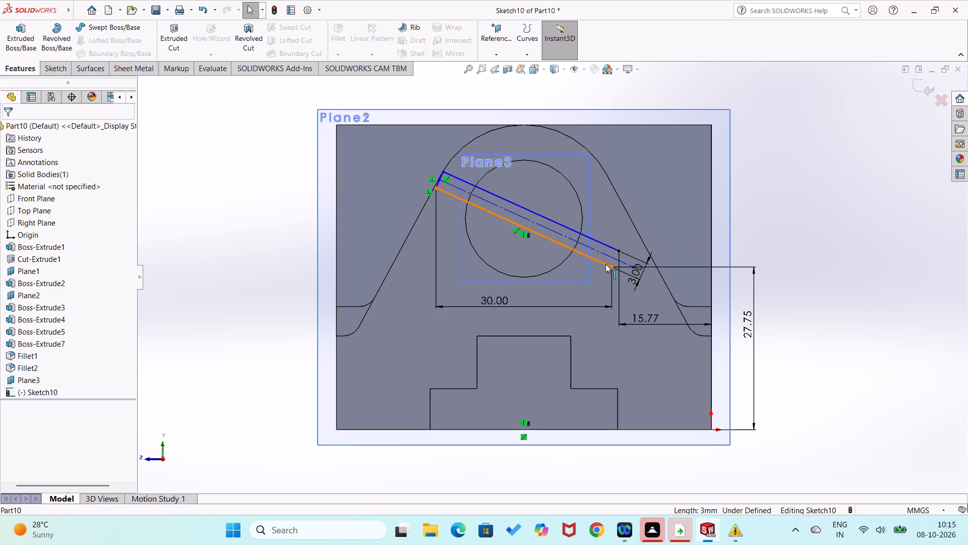
click(606, 264)
key(Delete)
click(438, 184)
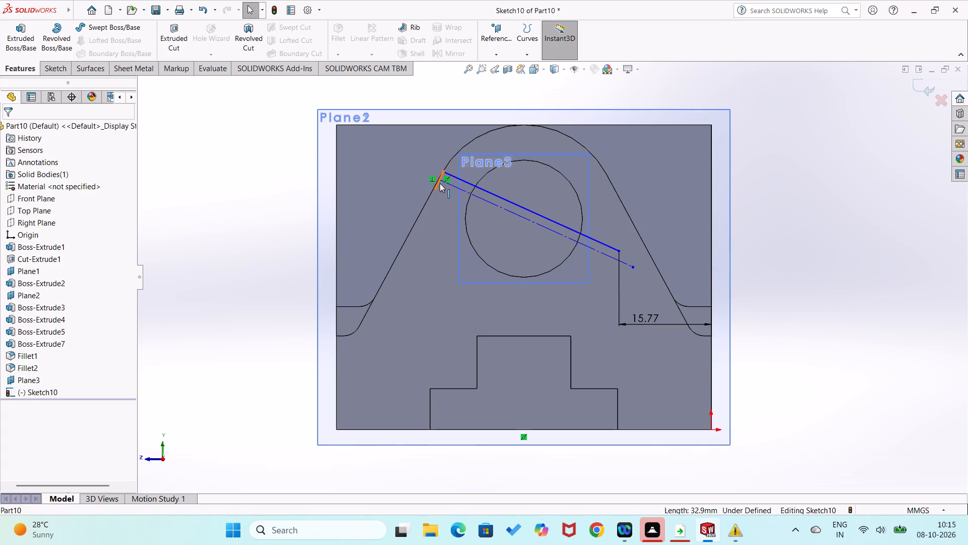
key(Delete)
Draw three lines closing a thin half-profile between the remaining long side and the slanted centerline, with one line running along the centerline.
right_drag(262, 194, 208, 224)
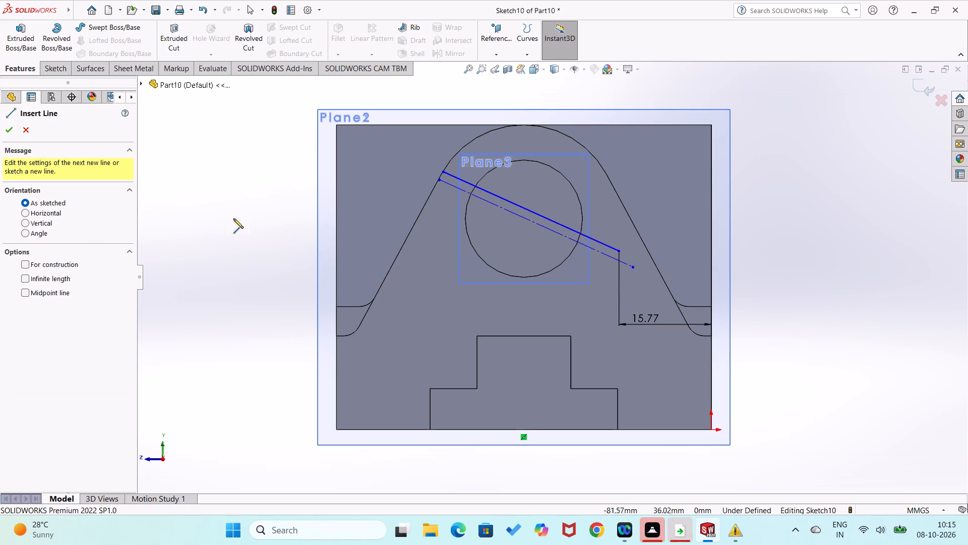
click(445, 173)
click(439, 181)
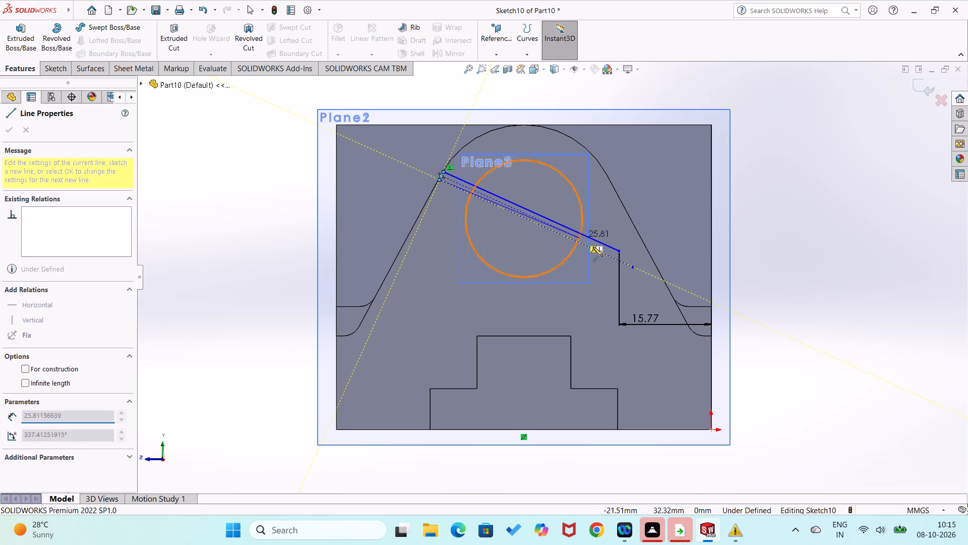
click(615, 258)
click(617, 251)
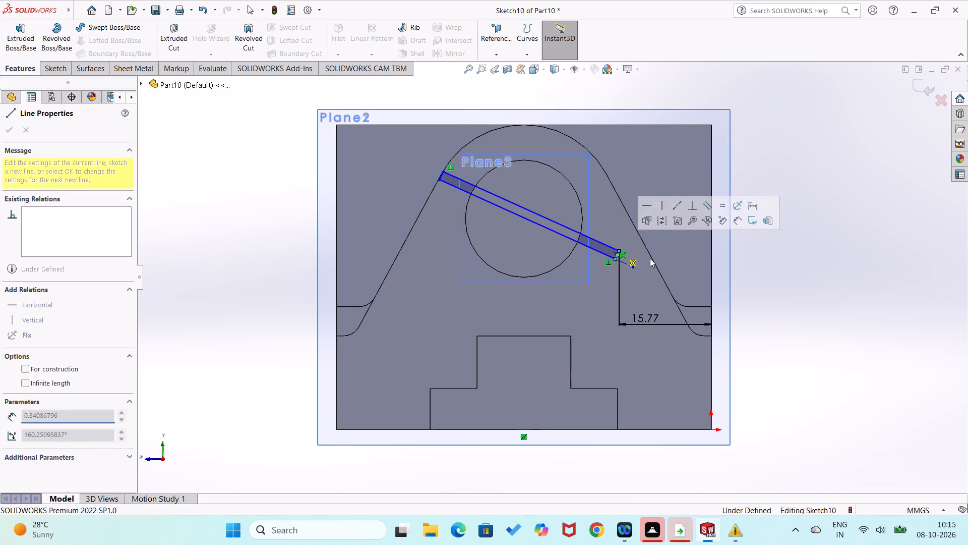
Dimension the short line at the half-profile's lower end at 1.50 mm.
right_drag(721, 279, 744, 201)
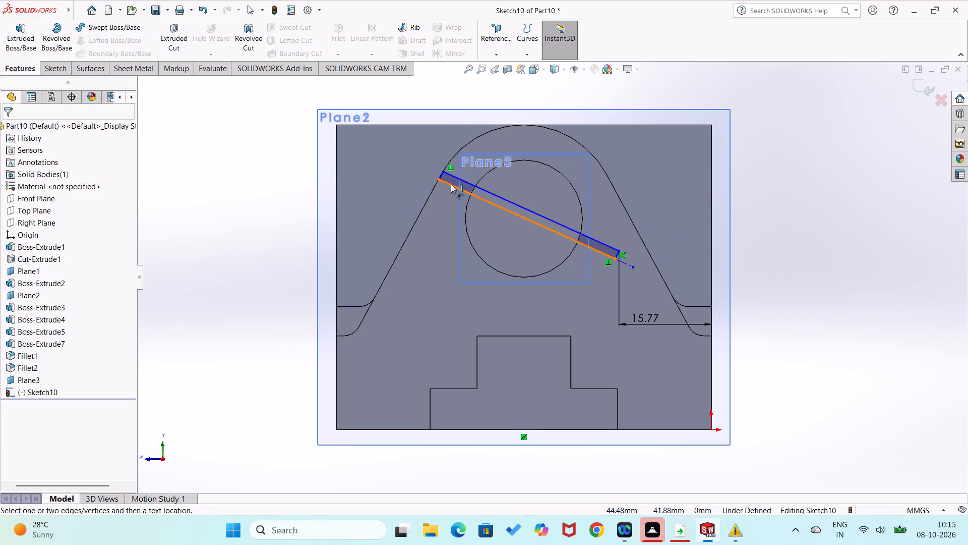
scroll(634, 260, down, 2)
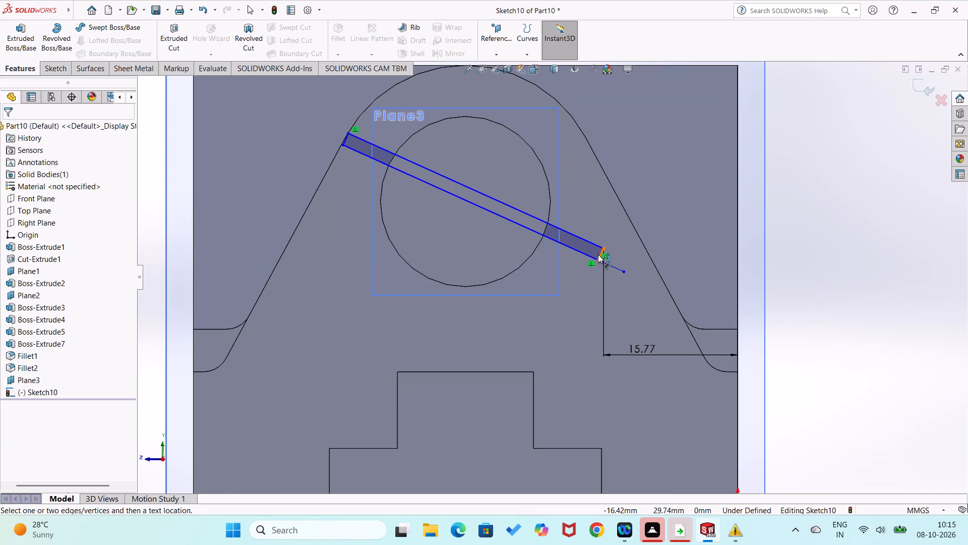
click(598, 254)
click(627, 263)
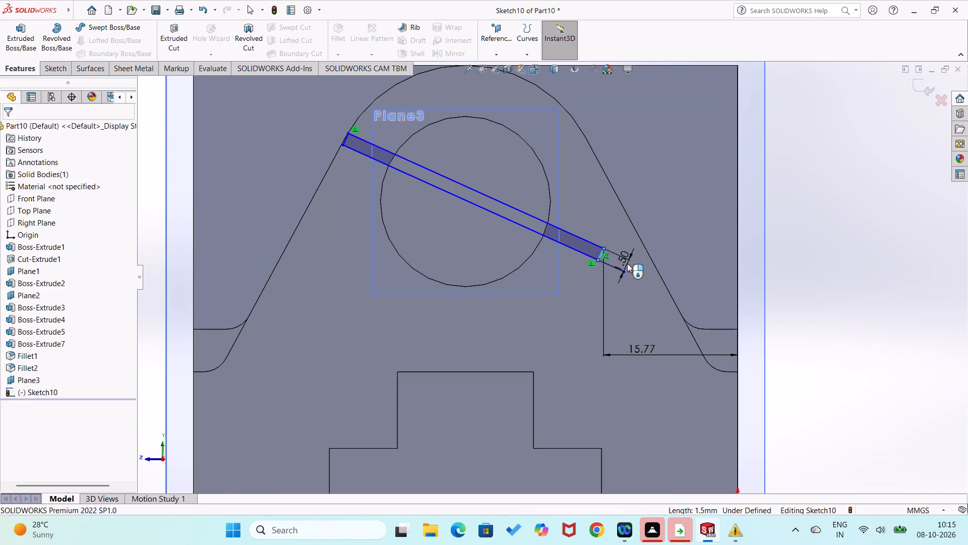
click(585, 245)
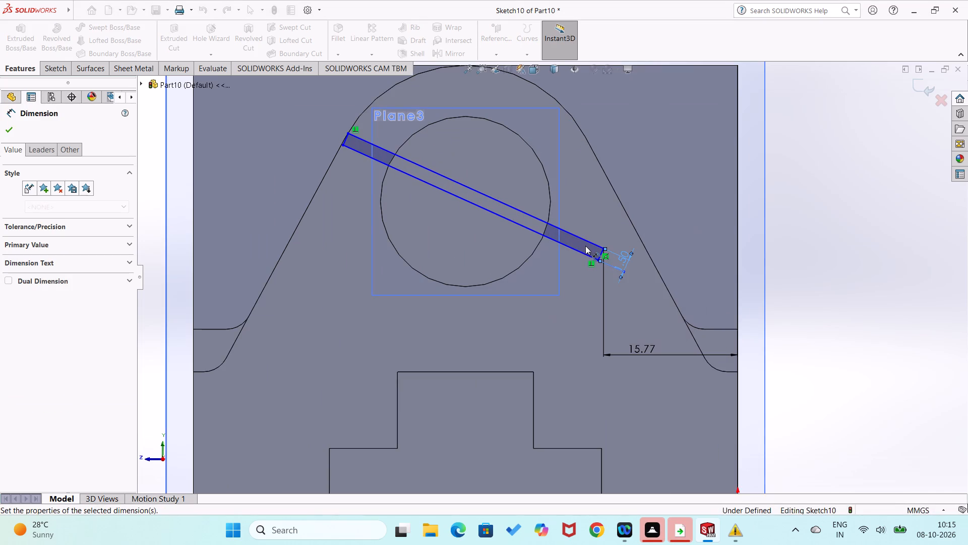
click(797, 304)
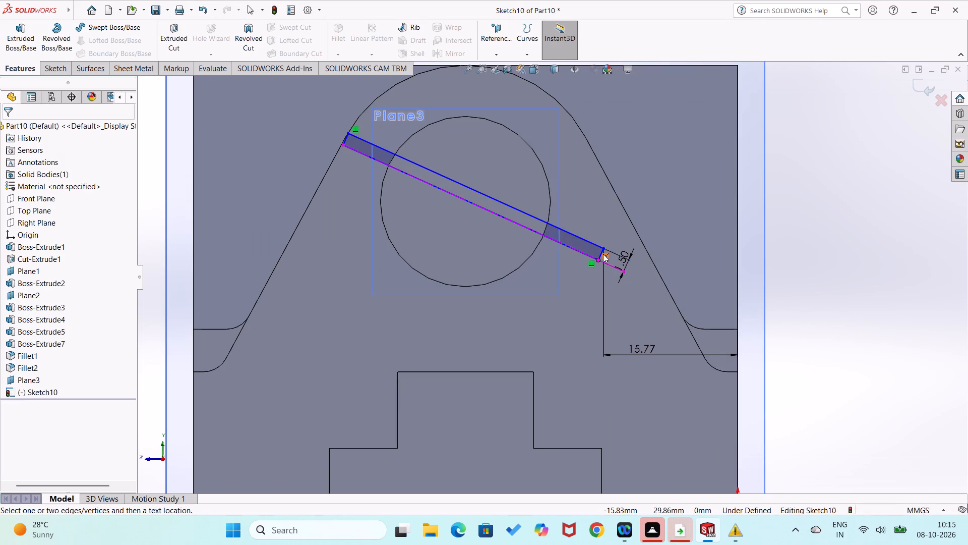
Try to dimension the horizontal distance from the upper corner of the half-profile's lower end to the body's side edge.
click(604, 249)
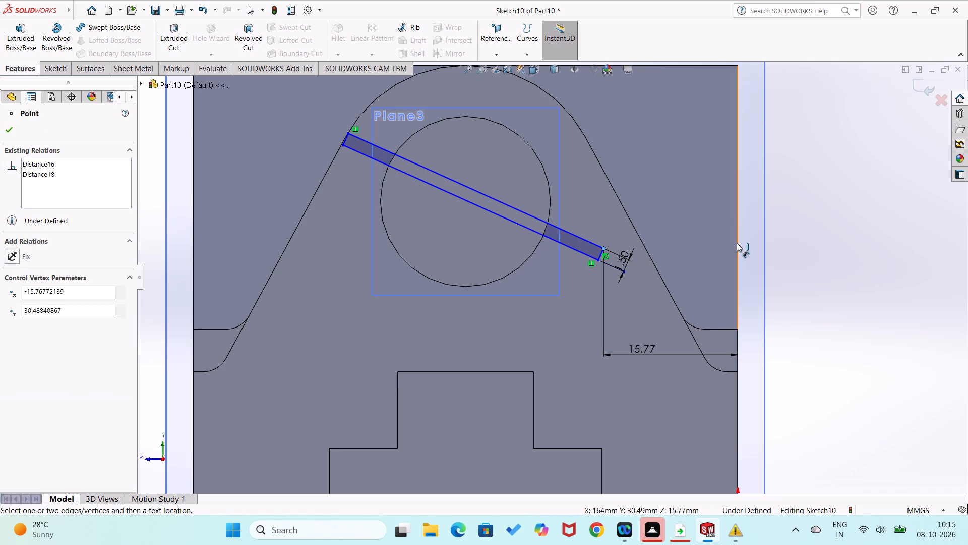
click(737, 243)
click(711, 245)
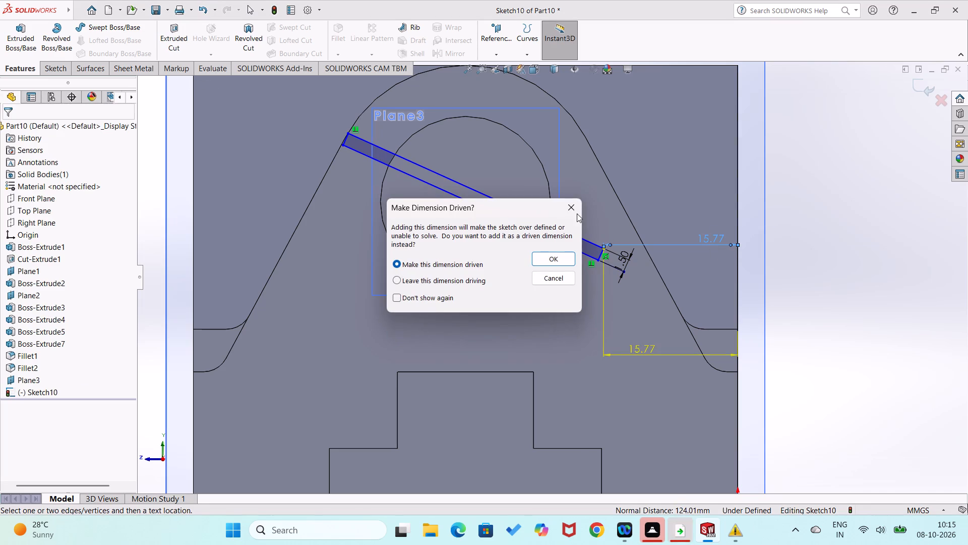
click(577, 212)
Dimension the height of the upper corner of the half-profile's lower end above the origin at 30 mm.
scroll(781, 274, up, 3)
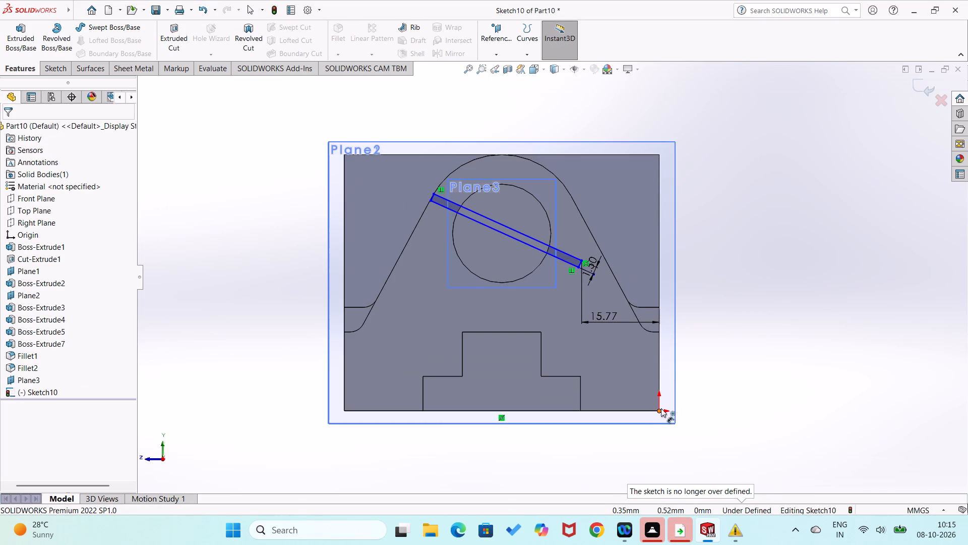
click(661, 408)
click(584, 259)
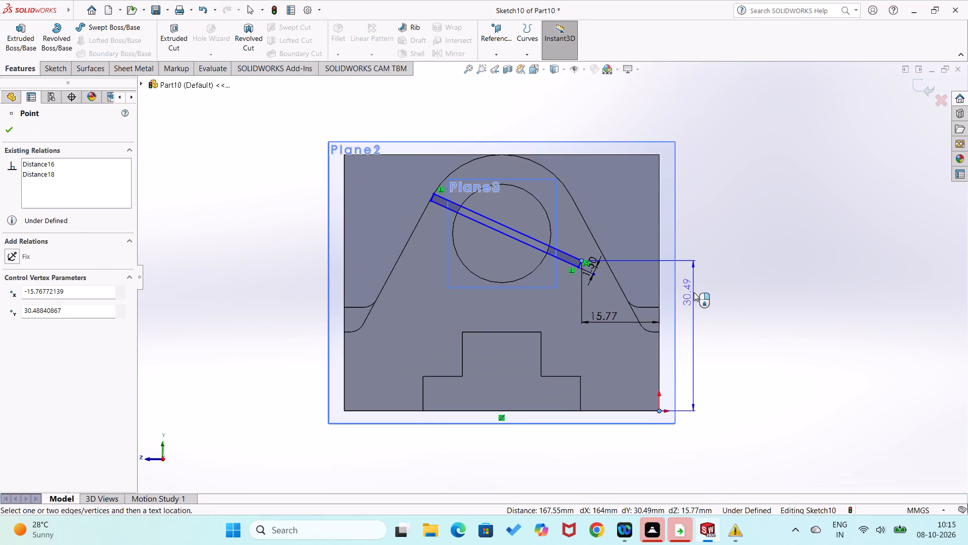
click(694, 292)
text(30)
key(Return)
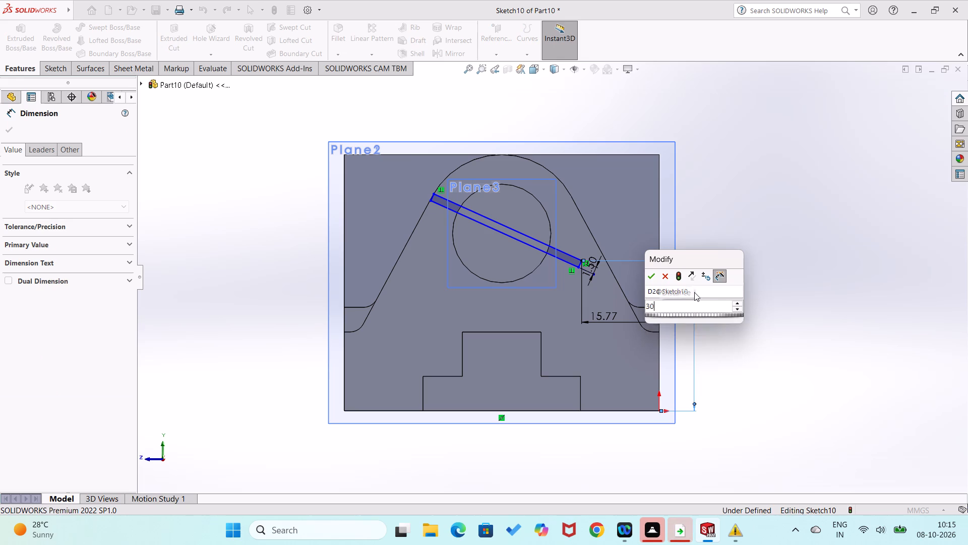
click(731, 274)
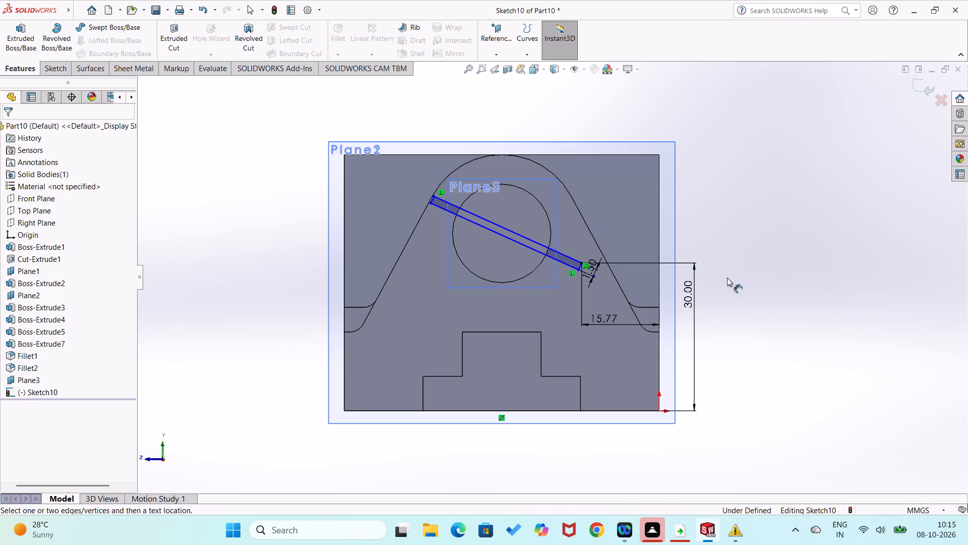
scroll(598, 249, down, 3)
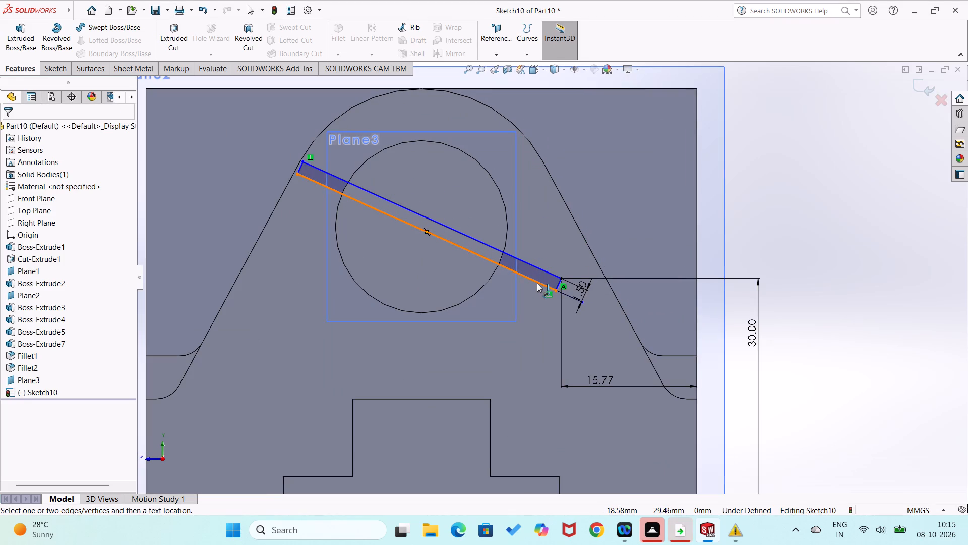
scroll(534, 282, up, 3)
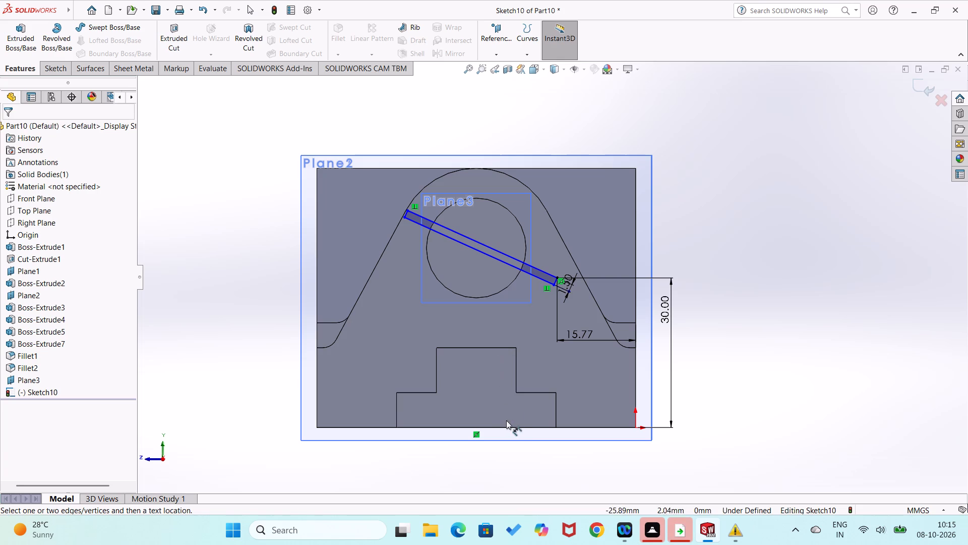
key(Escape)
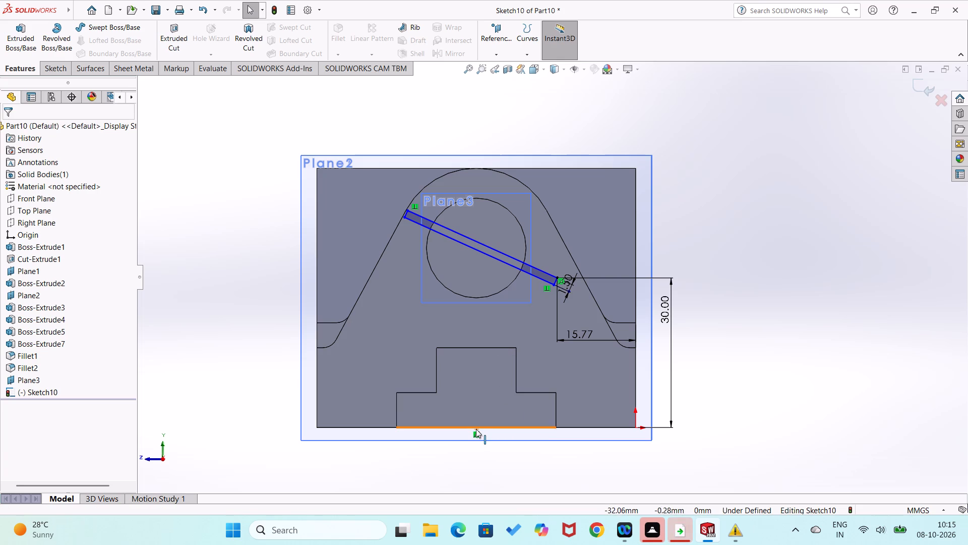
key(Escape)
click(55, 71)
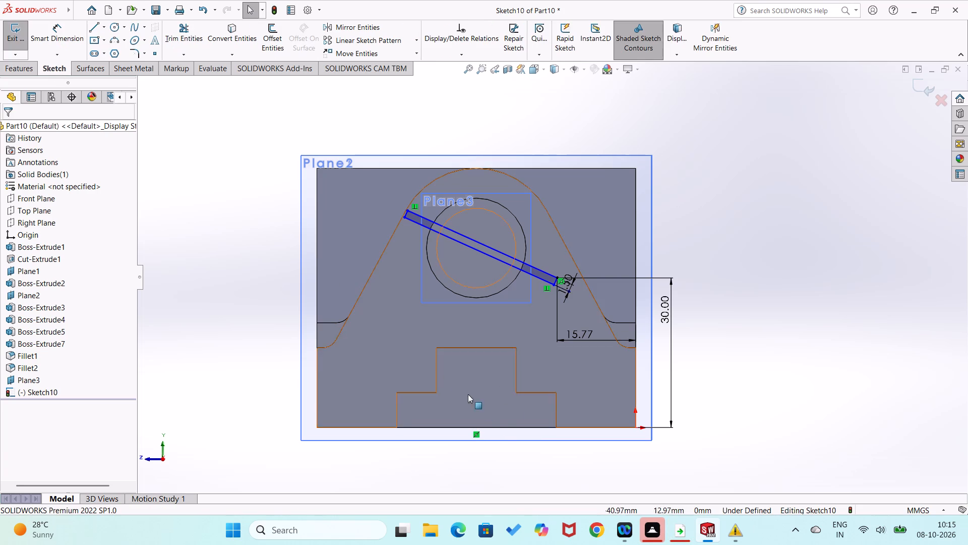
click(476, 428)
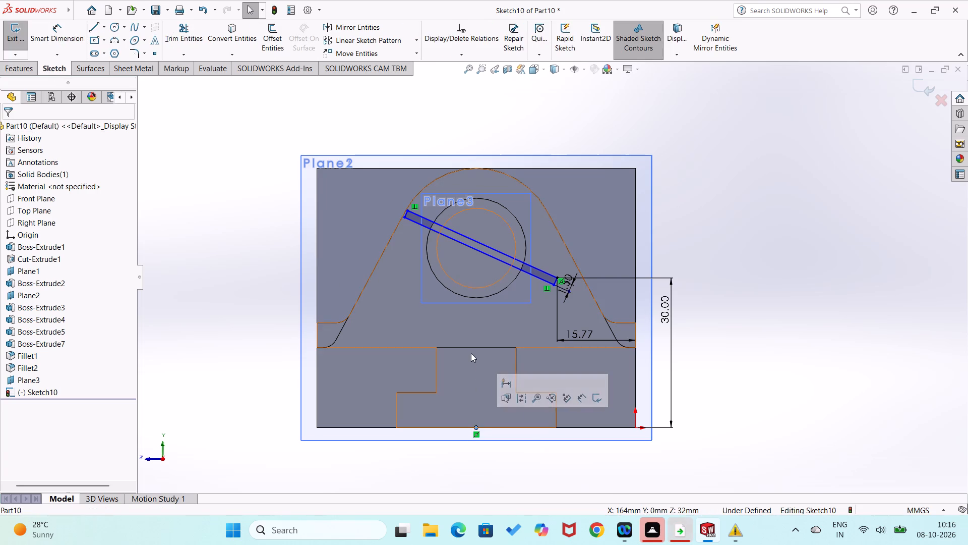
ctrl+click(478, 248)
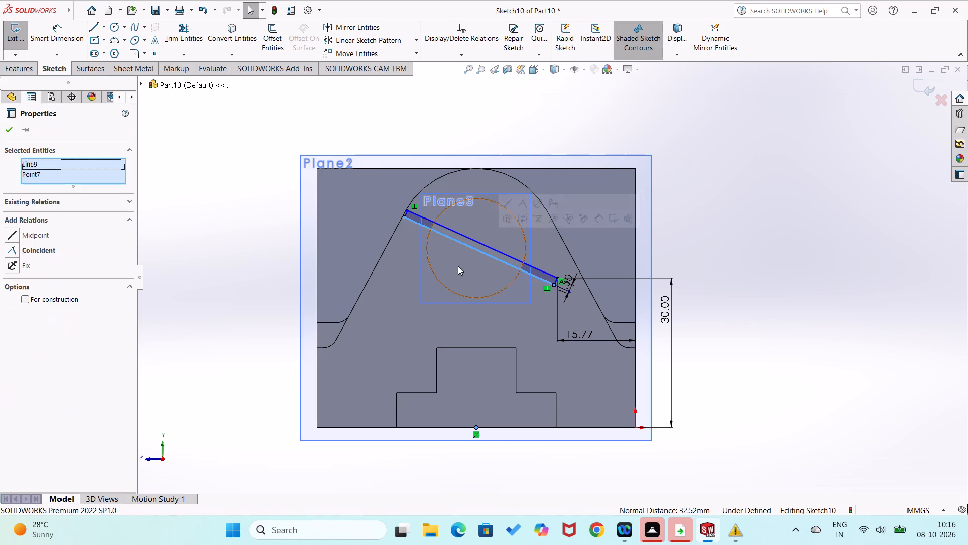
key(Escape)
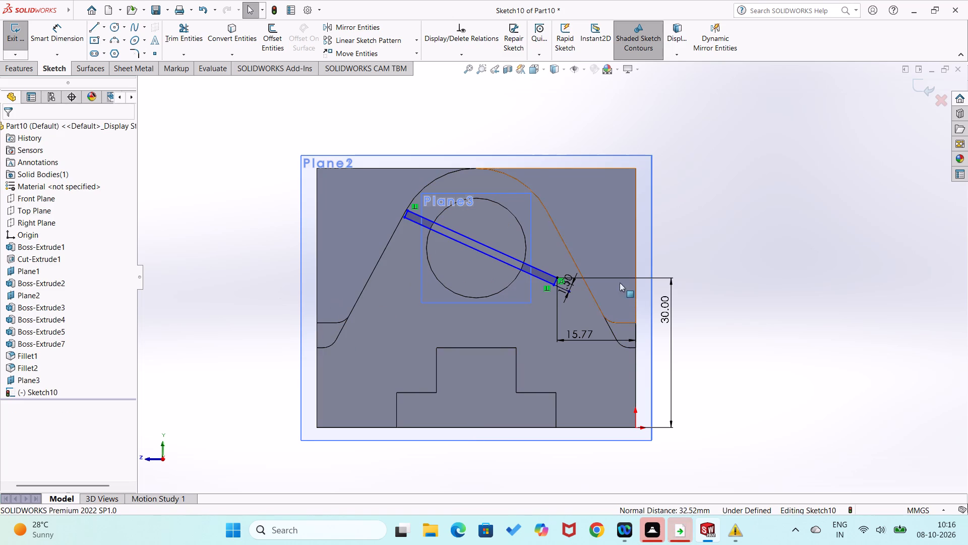
Undo the half-profile's dimensions and its three closing lines, back to the long side and the slanted centerline.
key(ctrl+z)
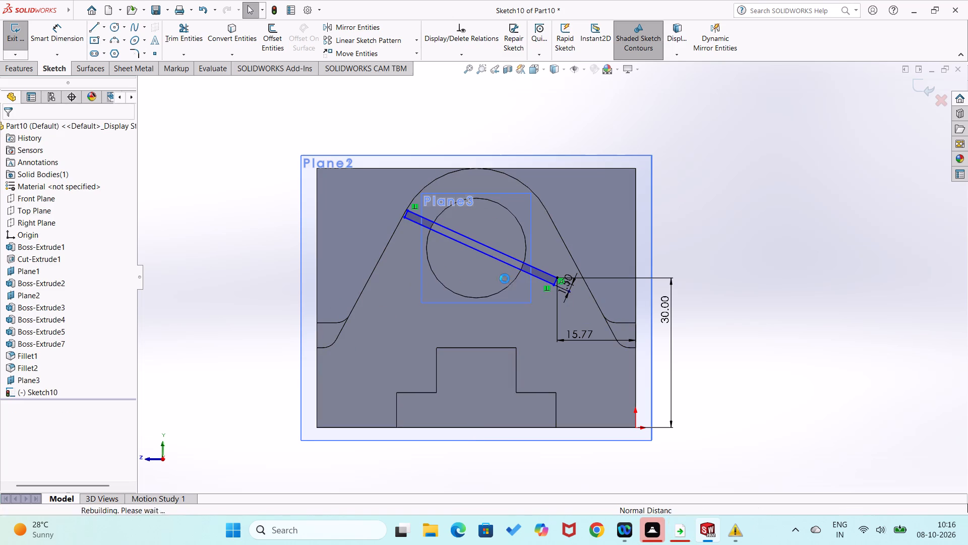
key(ctrl+z)
key(ctrl+z)
key(ctrl+z)
key(ctrl+z)
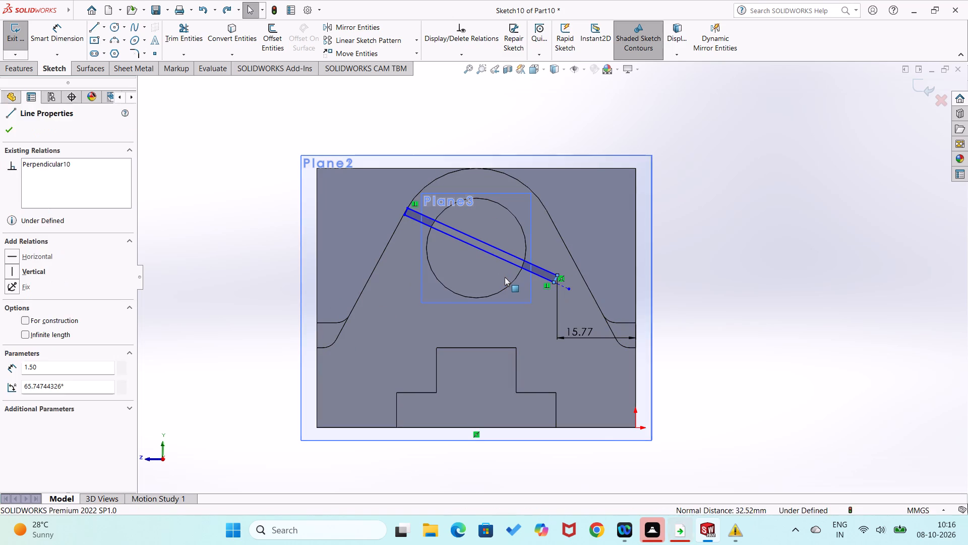
key(ctrl+z)
key(ctrl+z)
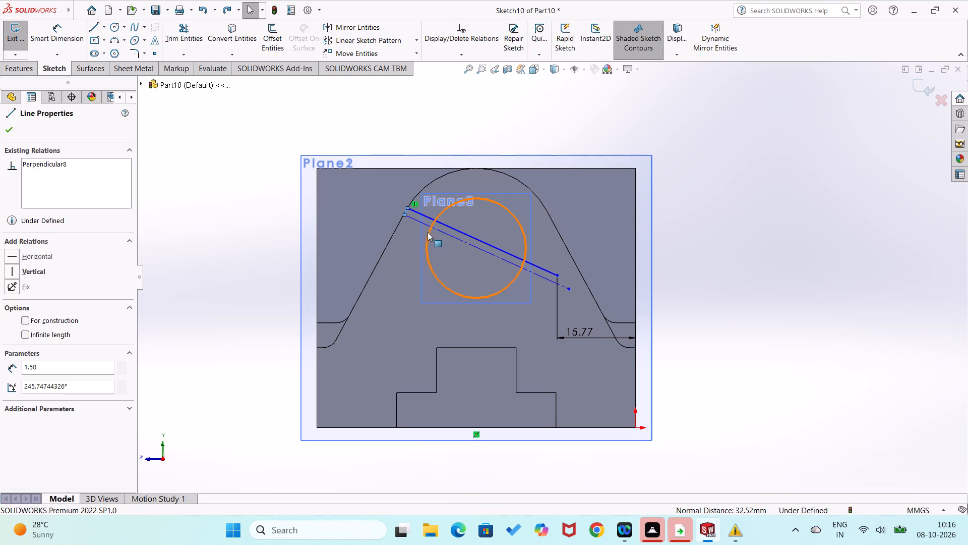
key(ctrl+z)
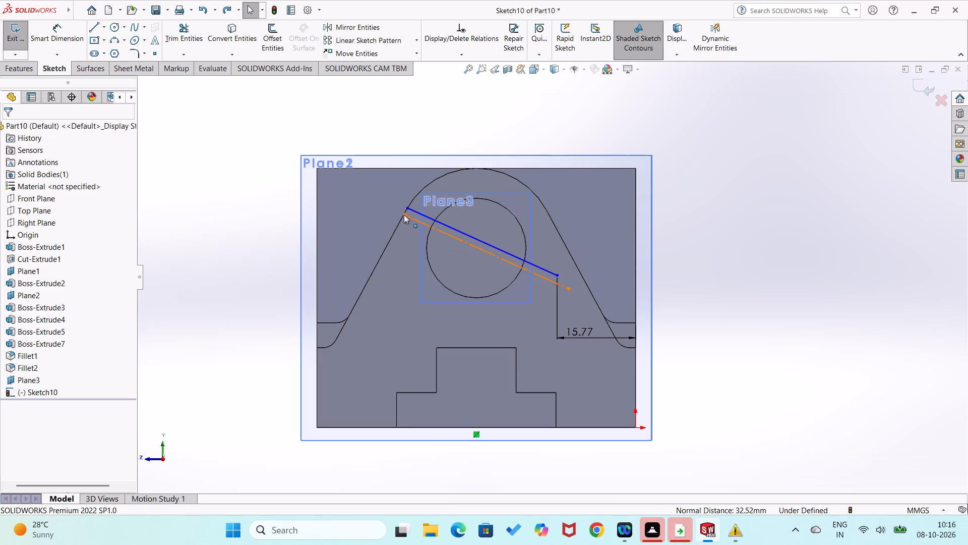
Extend the upper end of the slanted centerline well past the upper end of the remaining long side.
drag(404, 214, 350, 189)
click(224, 236)
Draw three lines closing the thin half-profile from the long side's ends, with the middle line running along the slanted centerline.
right_drag(234, 221, 196, 255)
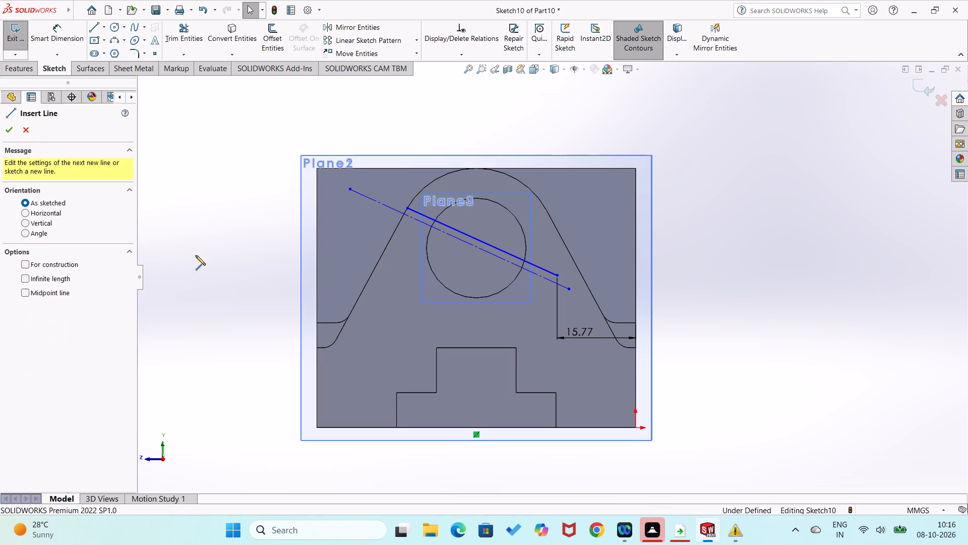
click(406, 208)
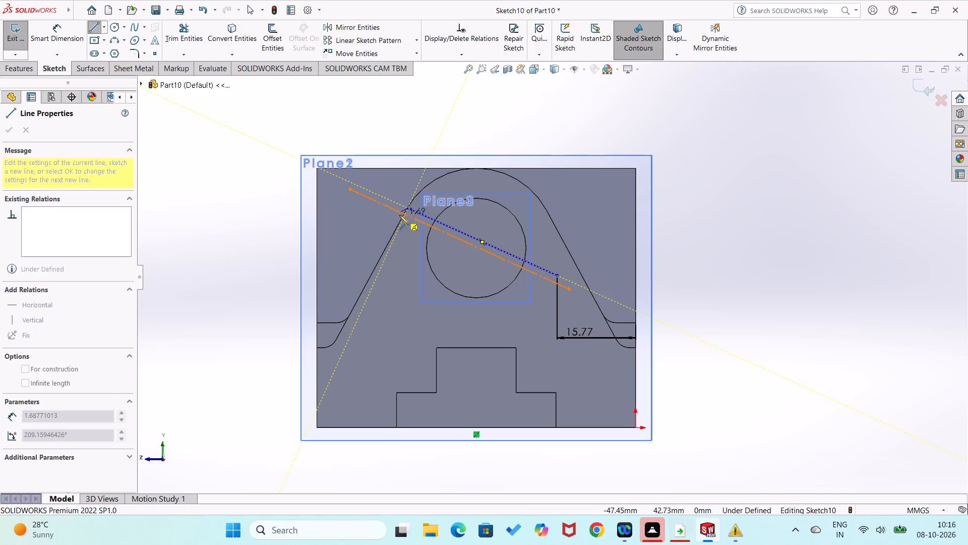
click(403, 213)
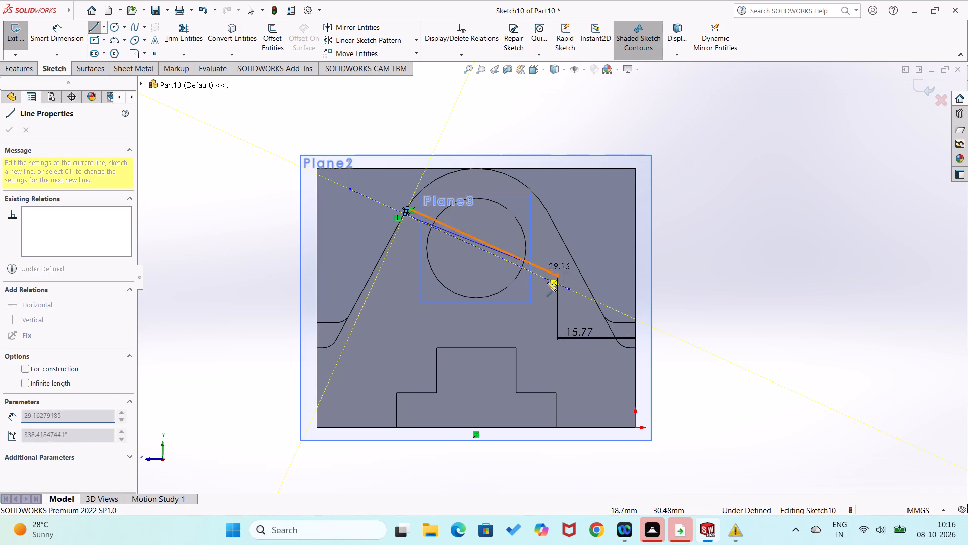
click(555, 282)
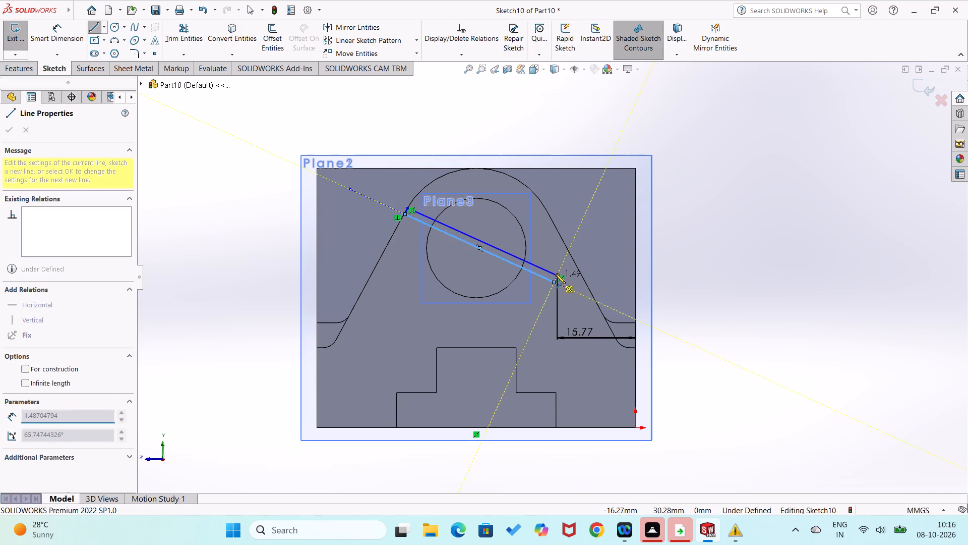
click(556, 274)
Dimension the short line at the half-profile's lower end at 1.5 mm.
right_drag(656, 305, 670, 259)
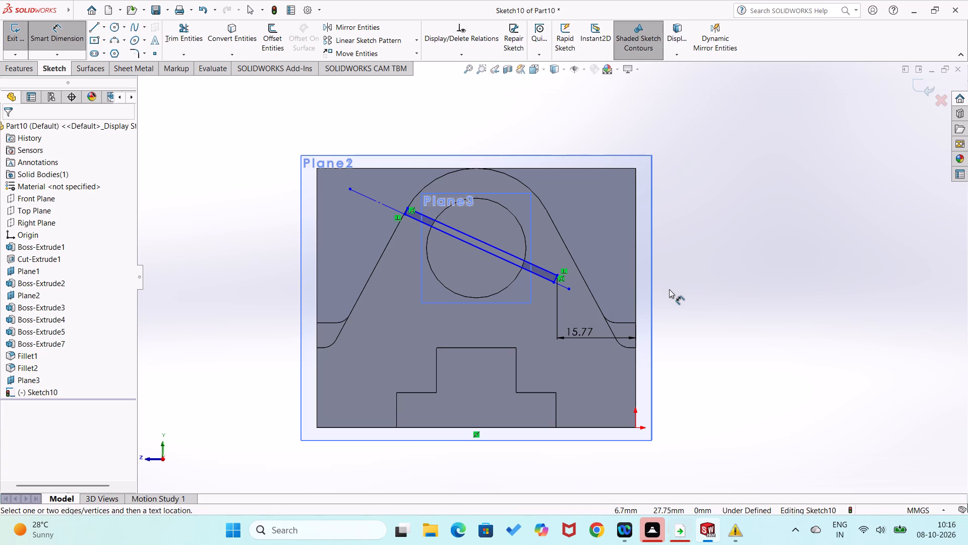
scroll(669, 289, down, 2)
right_drag(678, 328, 659, 243)
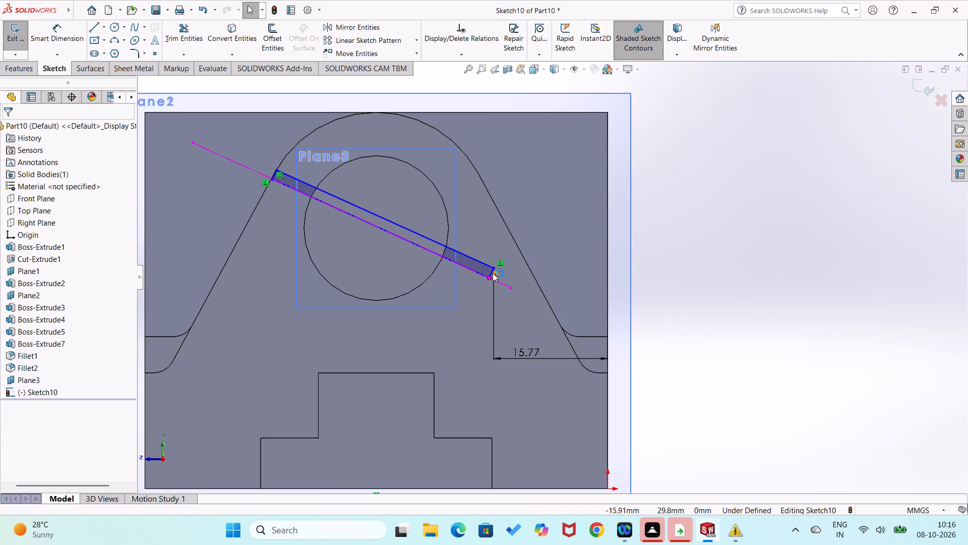
right_drag(636, 345, 641, 270)
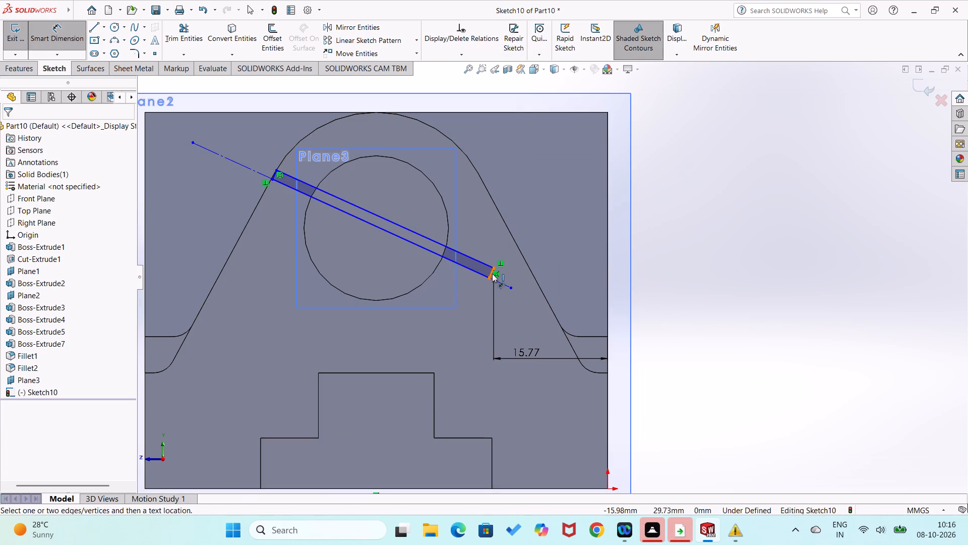
click(494, 272)
click(493, 271)
scroll(510, 282, down, 2)
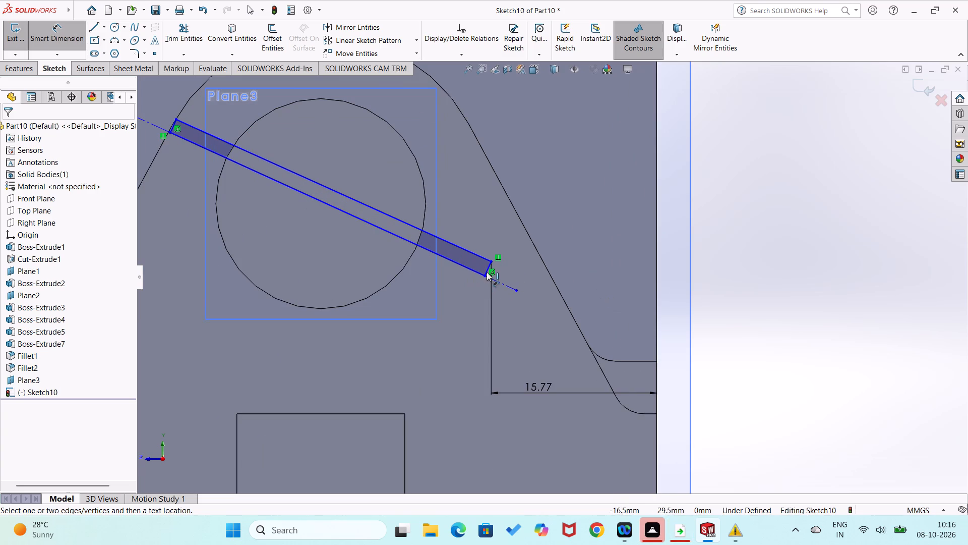
click(487, 268)
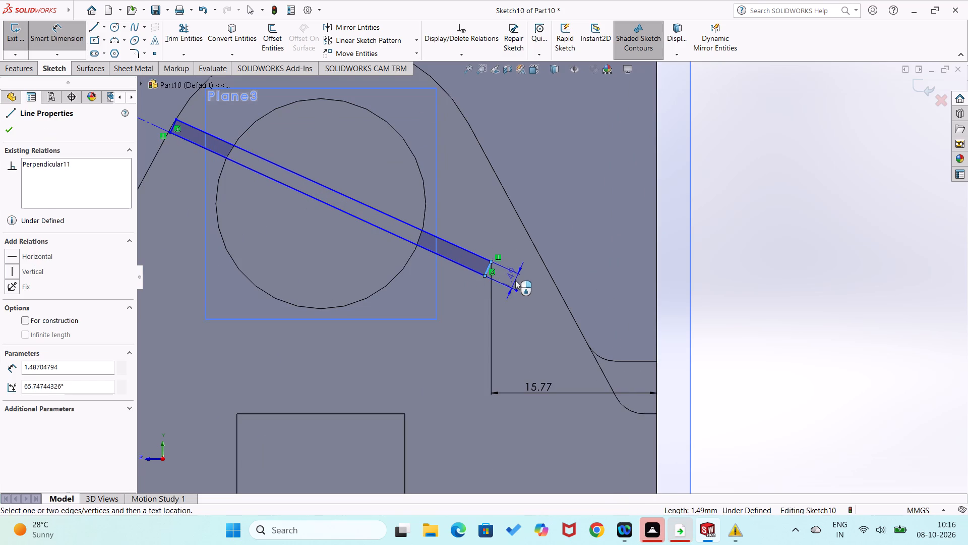
click(518, 282)
text(1.5)
key(Return)
click(767, 292)
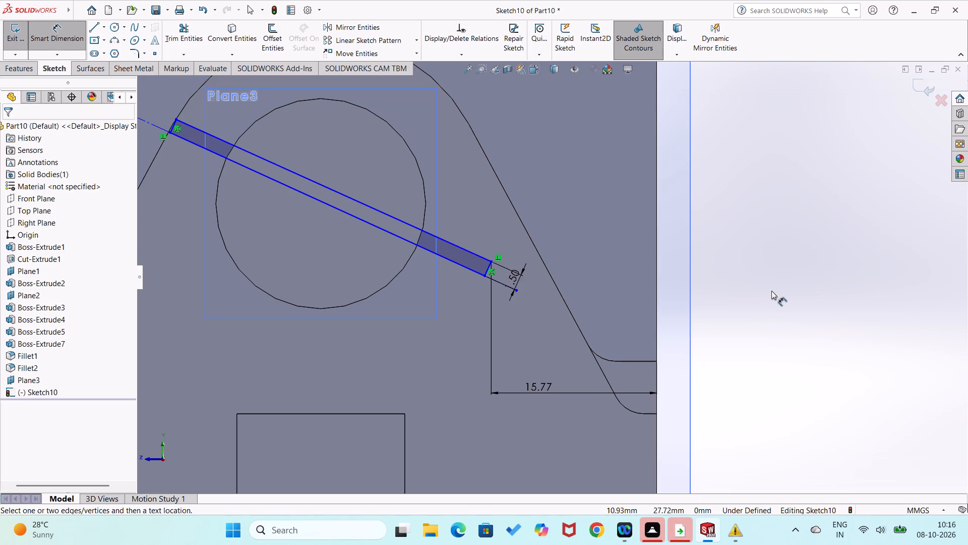
Dimension the vertical distance from the body's top edge to the upper corner of the half-profile's lower end.
scroll(771, 291, up, 2)
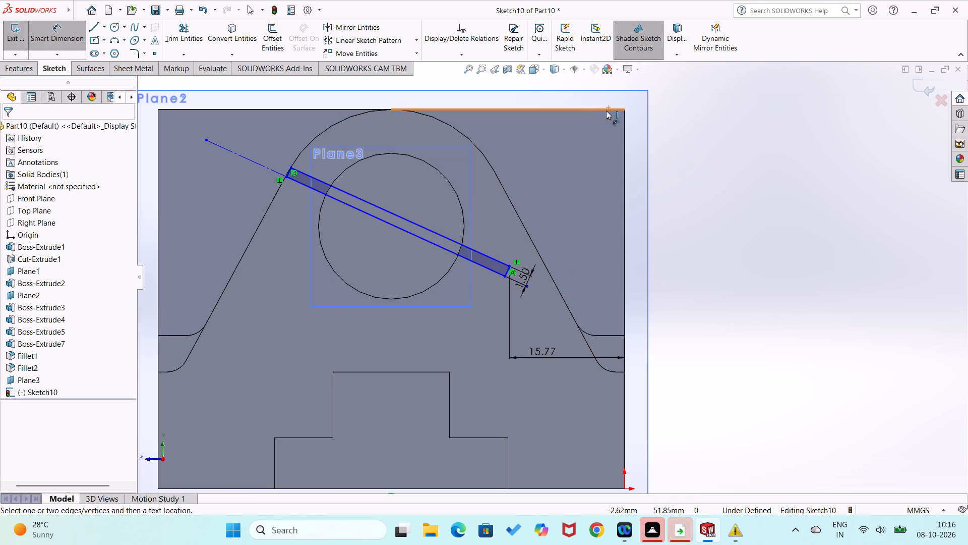
click(607, 111)
click(510, 267)
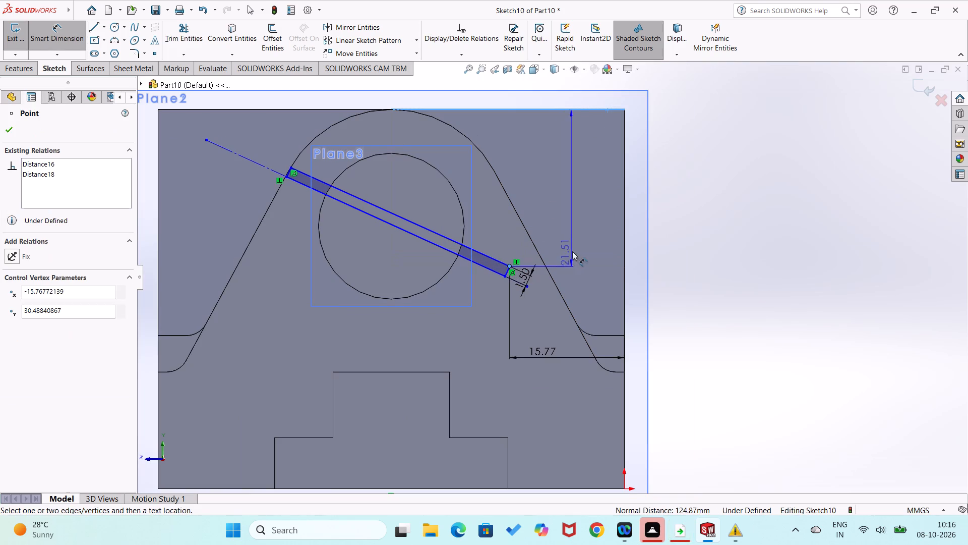
click(580, 248)
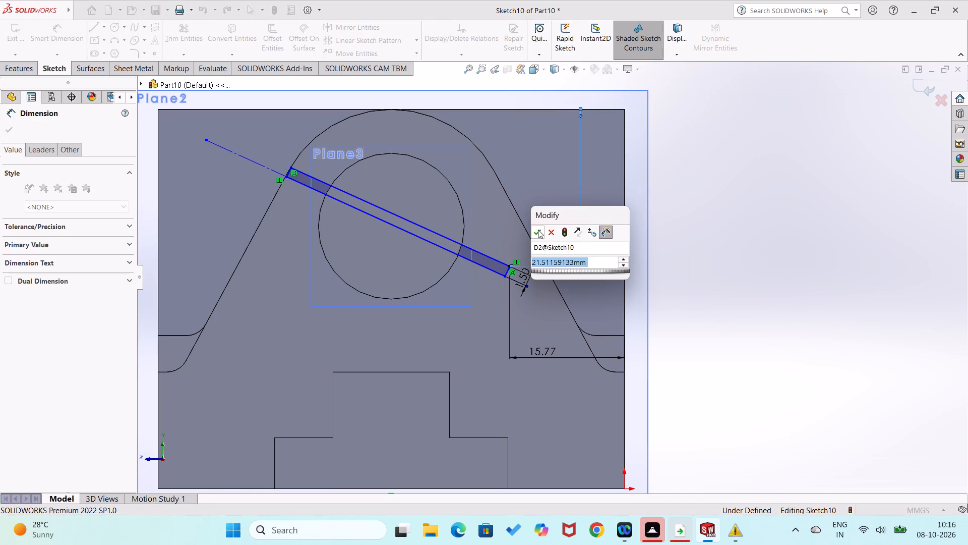
click(538, 230)
scroll(620, 319, up, 2)
Dimension the height of the lower corner of the half-profile's lower end above the origin.
click(673, 310)
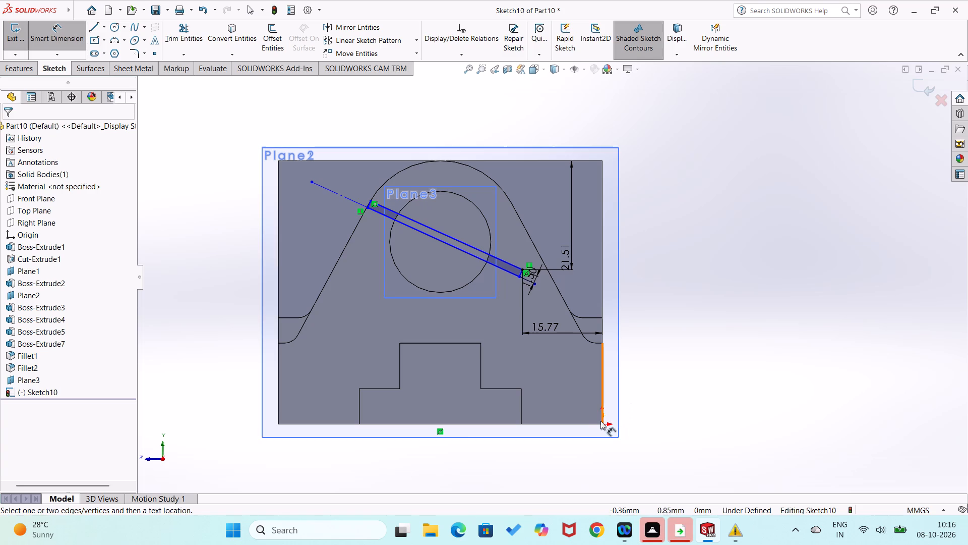
drag(602, 423, 606, 418)
click(519, 276)
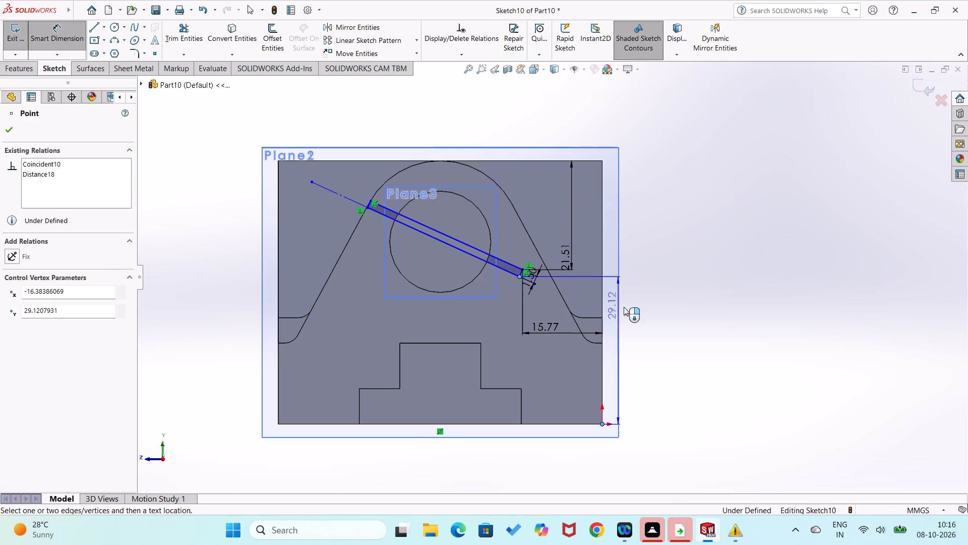
click(628, 309)
click(580, 286)
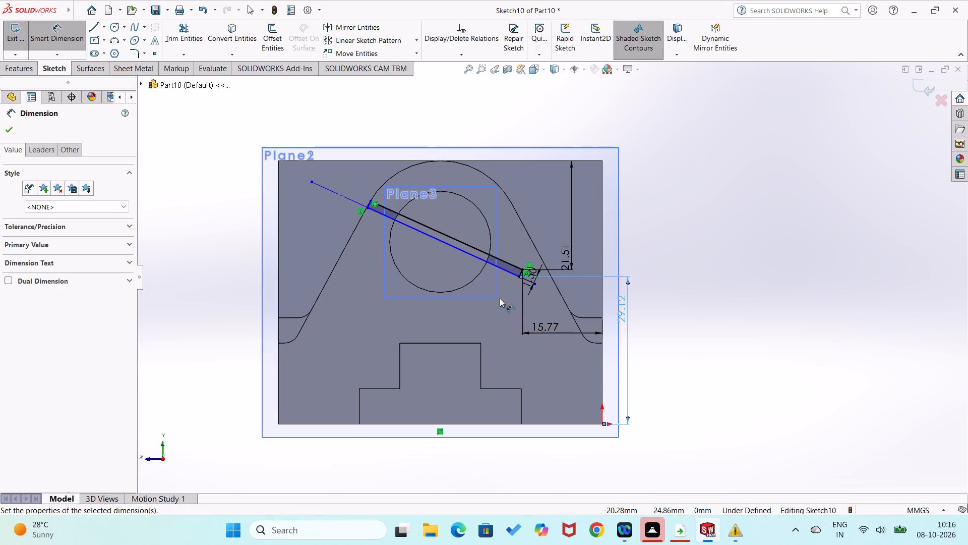
Revolve the half-profile 360 degrees about the slanted centerline, merged with the body, to form the round handle bar.
click(9, 67)
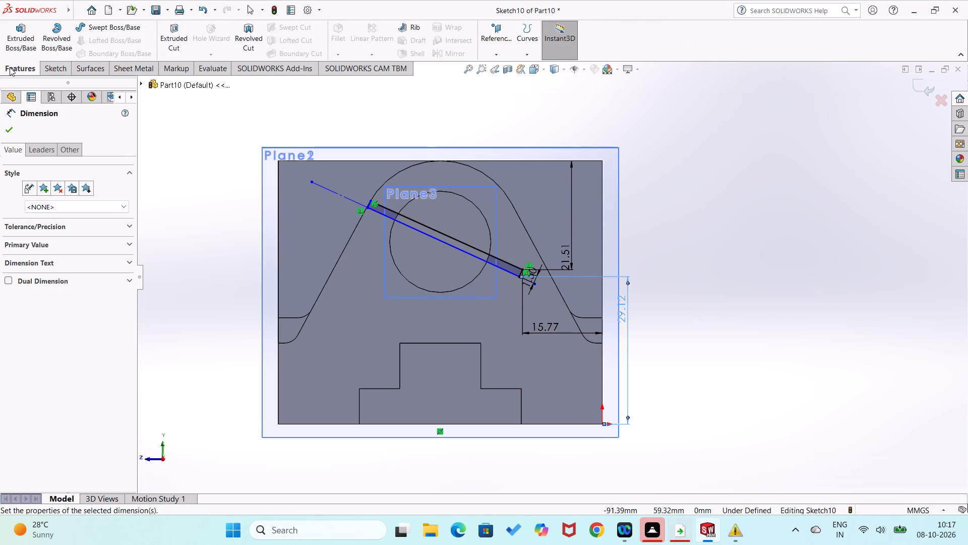
click(43, 39)
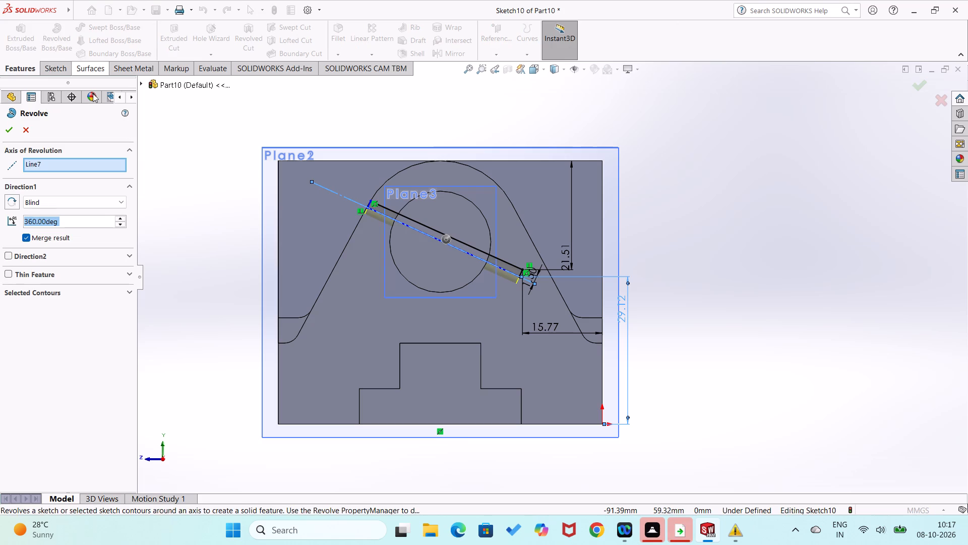
scroll(214, 203, down, 2)
scroll(215, 204, up, 1)
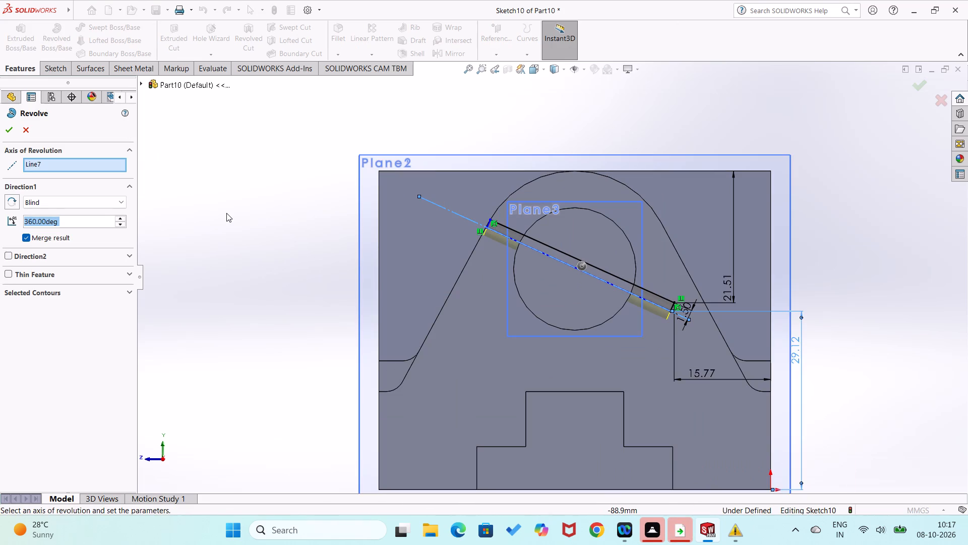
click(9, 125)
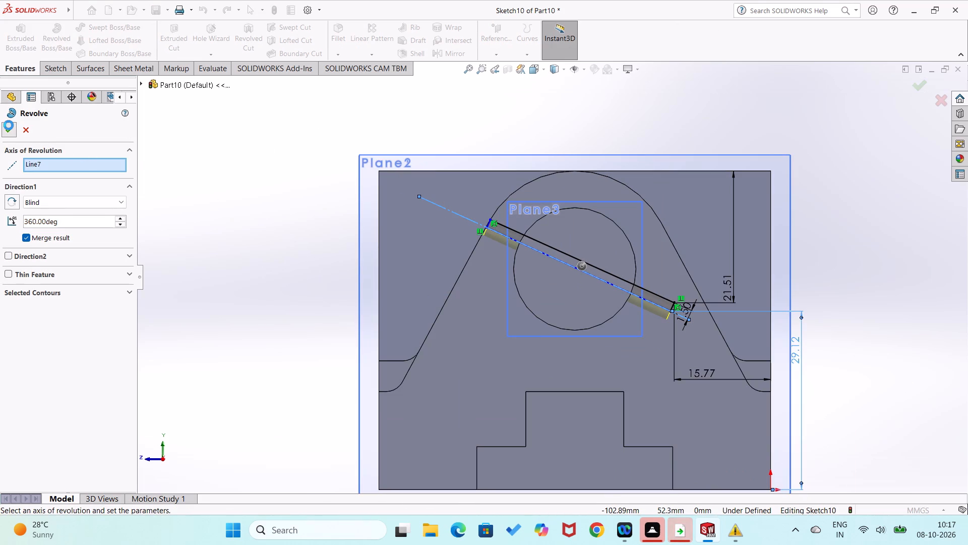
click(190, 240)
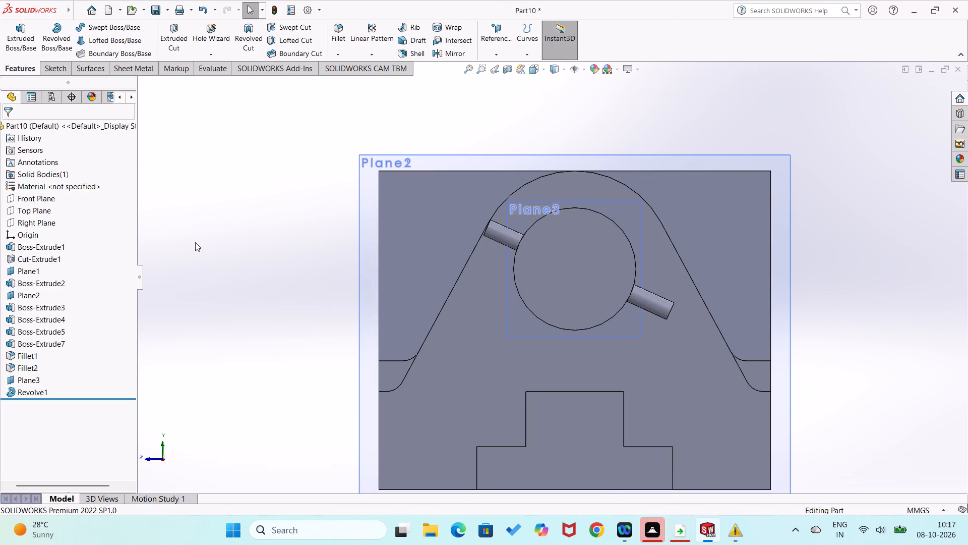
Start a new sketch on the circular end face at the upper end of the revolved handle bar.
middle_drag(195, 242, 196, 287)
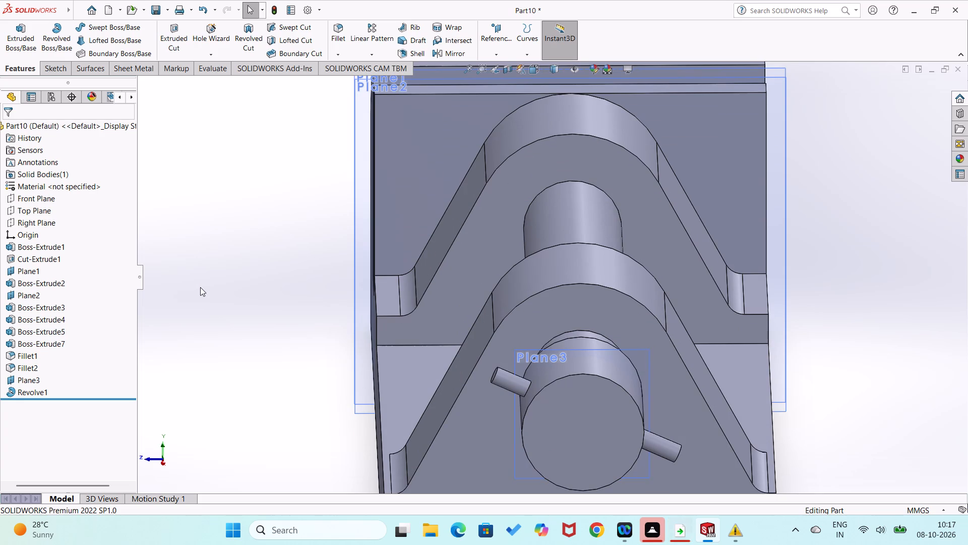
middle_drag(204, 287, 228, 308)
scroll(650, 372, up, 3)
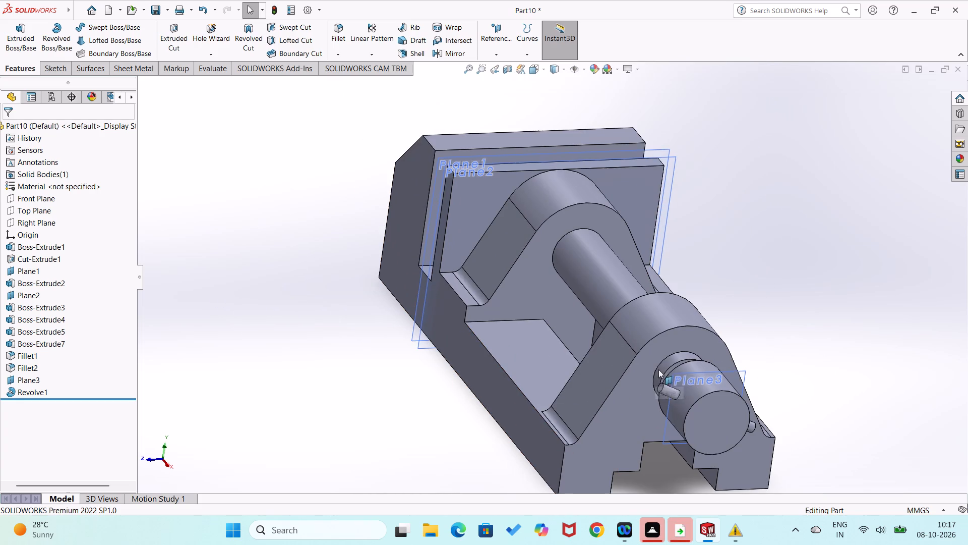
right_click(738, 373)
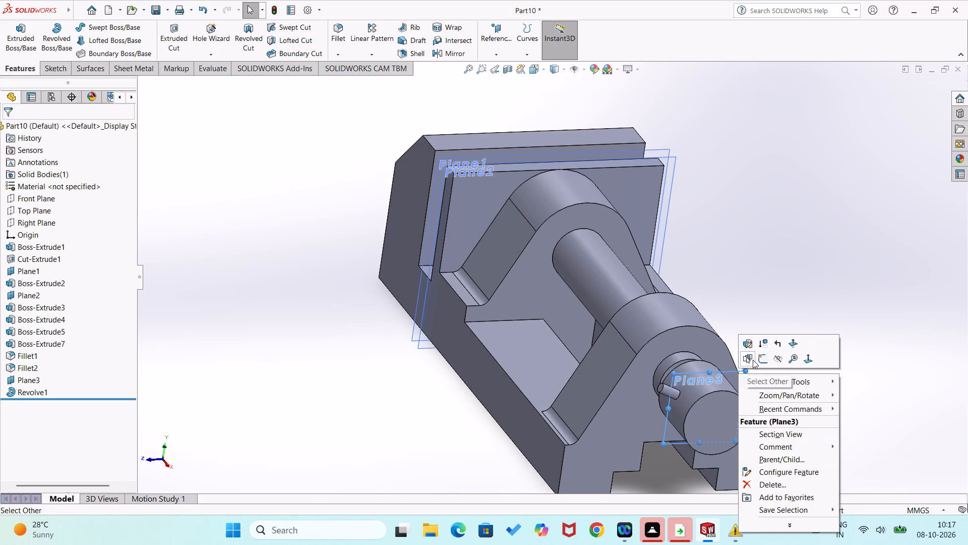
click(782, 277)
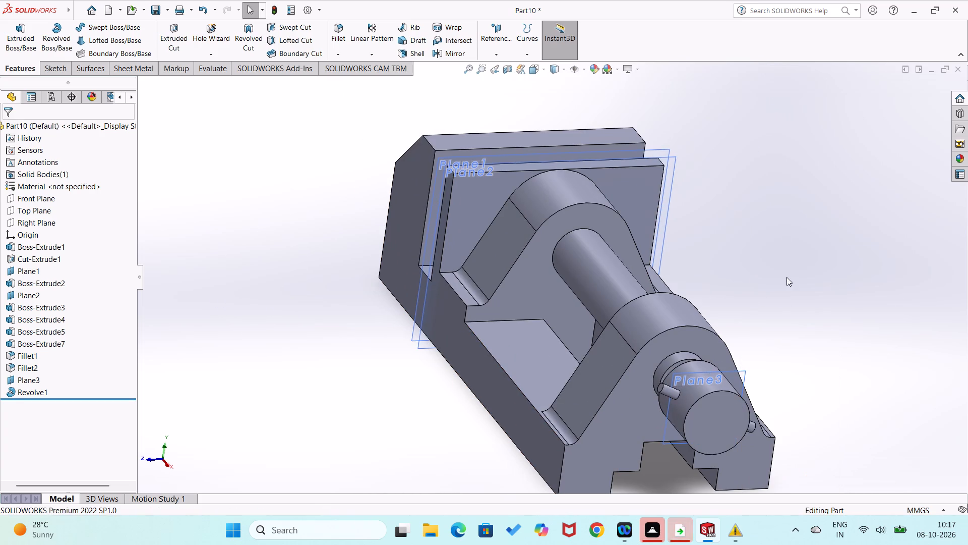
middle_drag(790, 280, 822, 309)
scroll(822, 328, down, 1)
scroll(806, 321, up, 1)
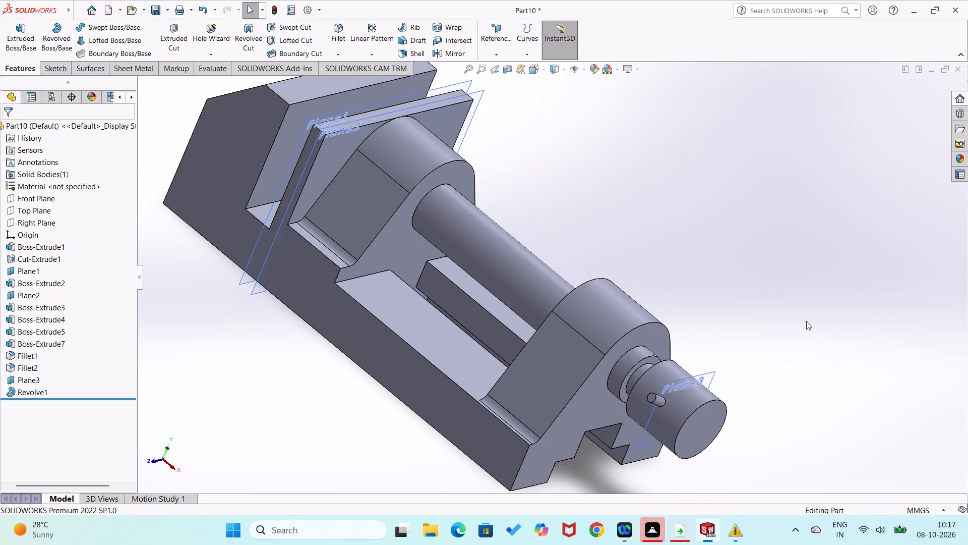
middle_drag(806, 321, 836, 351)
scroll(718, 396, down, 3)
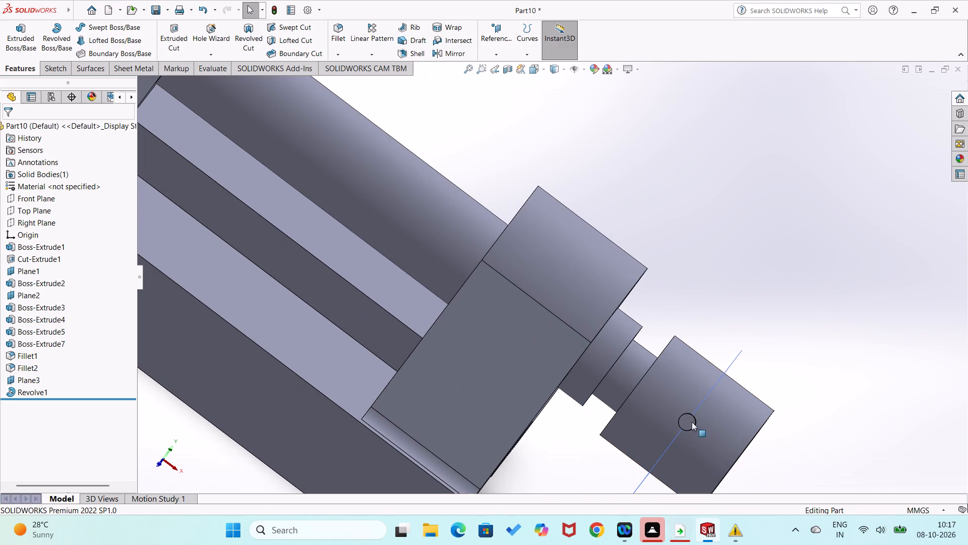
right_click(689, 425)
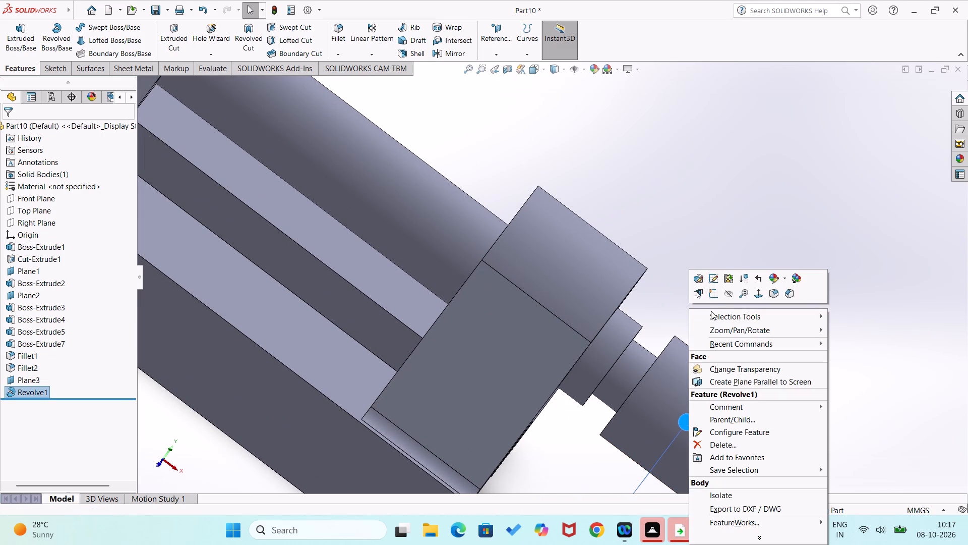
click(719, 294)
scroll(787, 244, down, 4)
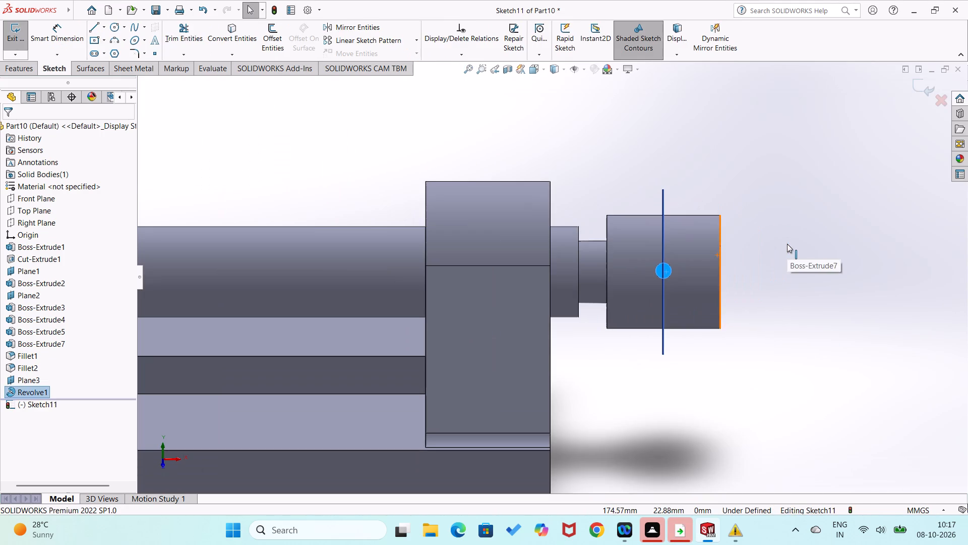
click(789, 254)
right_click(789, 254)
click(741, 235)
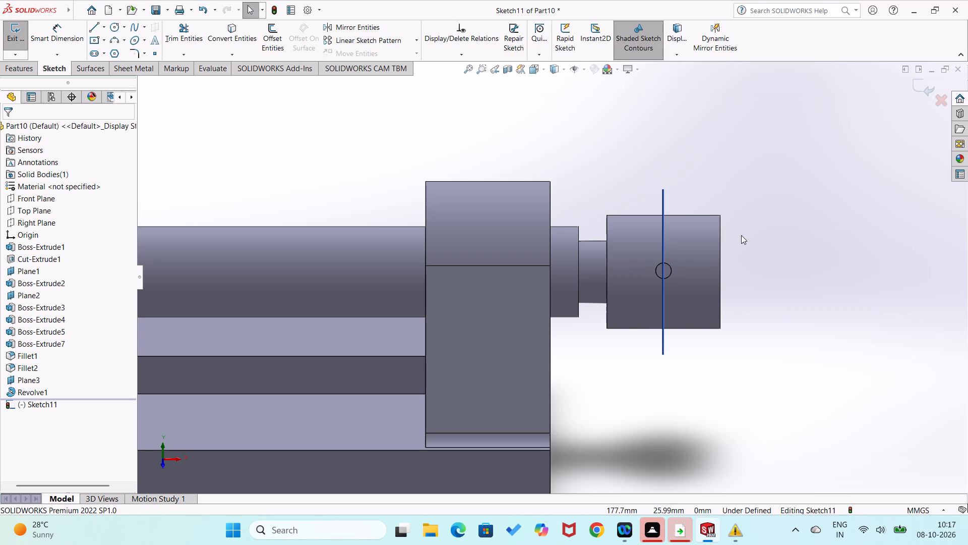
Sketch a circle centred on the handle bar's upper end face and dimension its diameter to 3 mm.
right_drag(746, 237, 837, 233)
scroll(714, 260, down, 4)
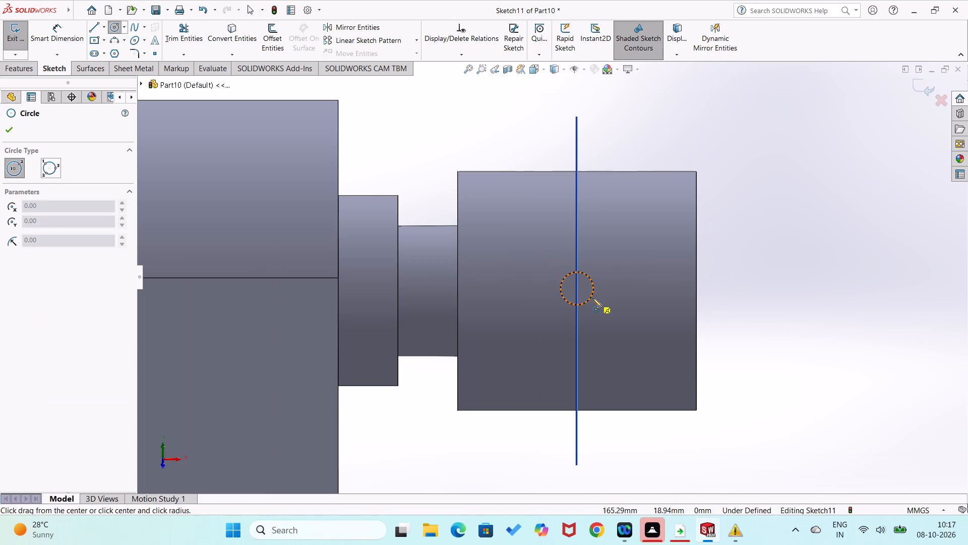
click(576, 289)
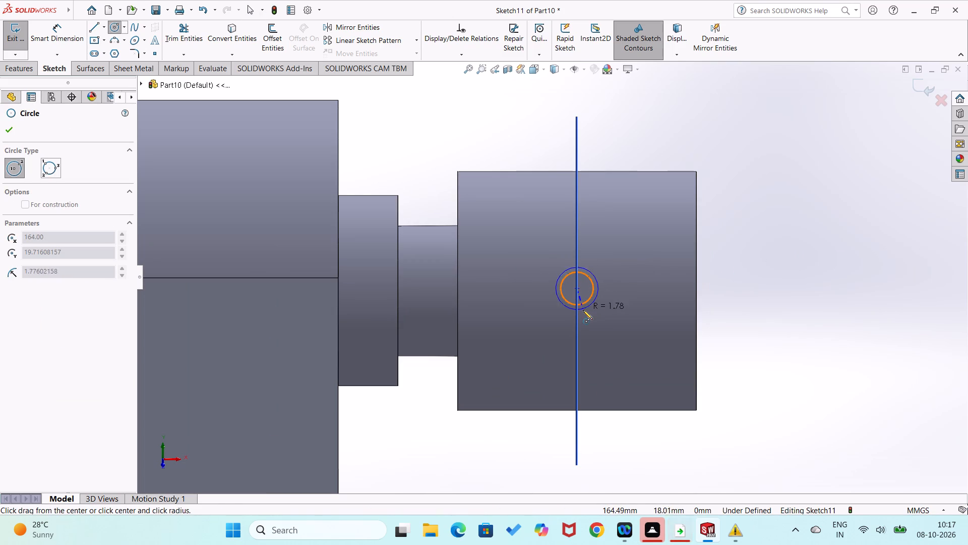
click(583, 311)
right_drag(629, 336, 630, 250)
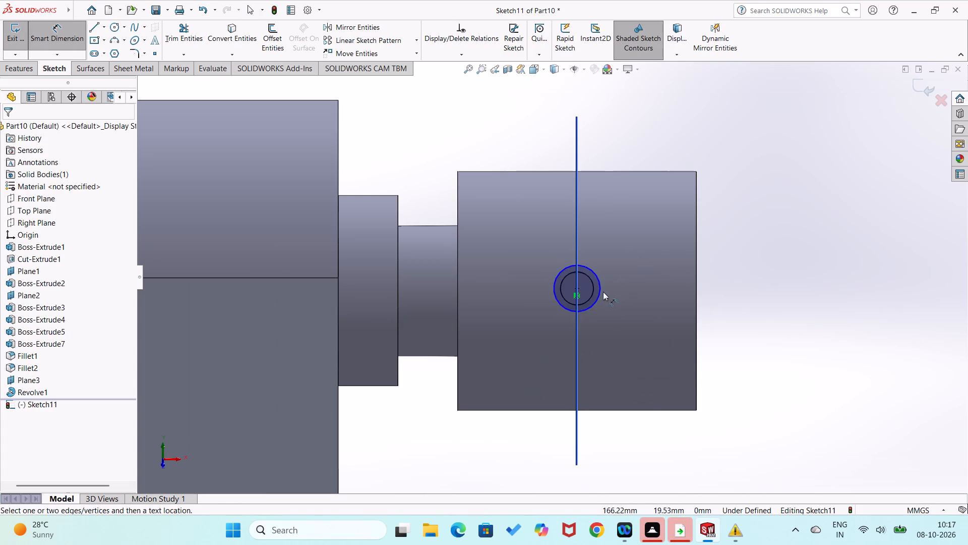
click(599, 297)
click(632, 295)
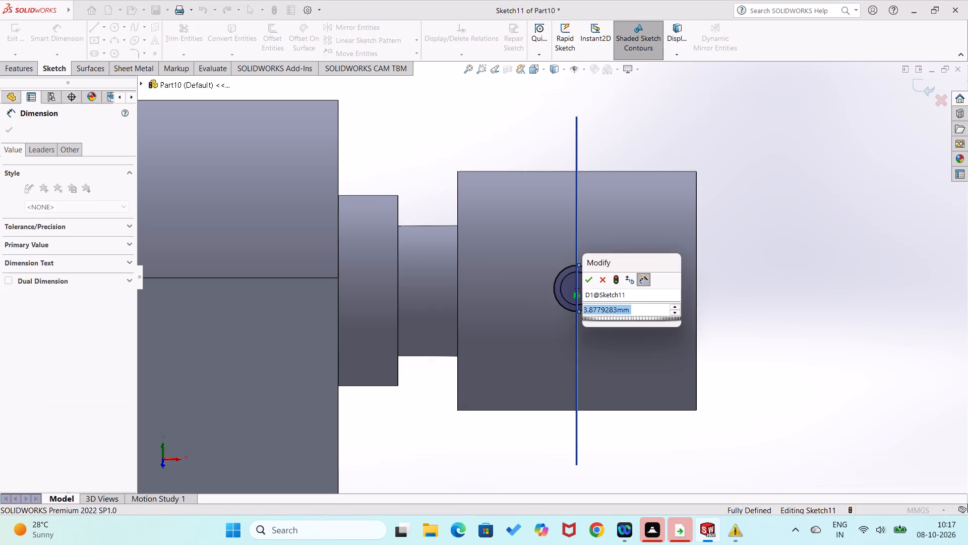
key(3)
key(Return)
Set the circle's diameter to 4 mm.
double_click(634, 295)
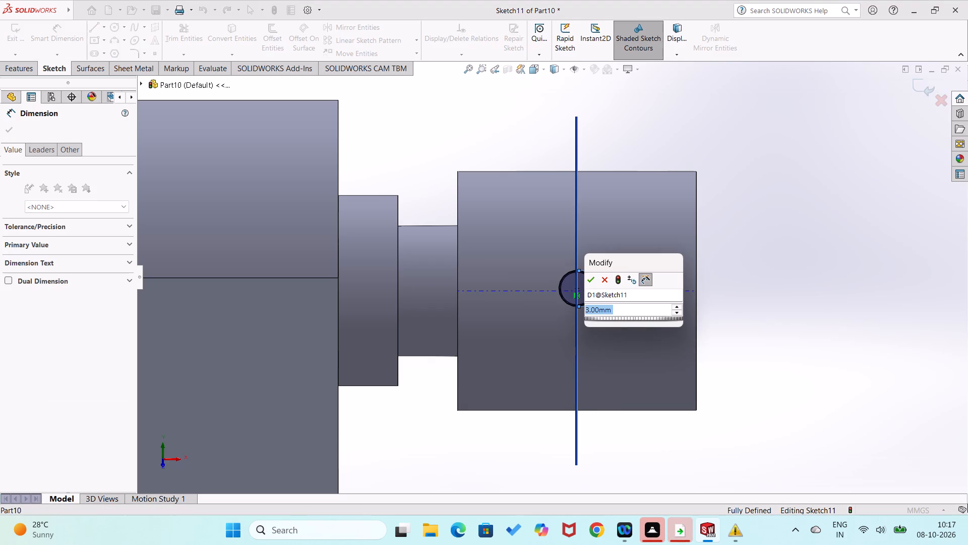
key(4)
key(Return)
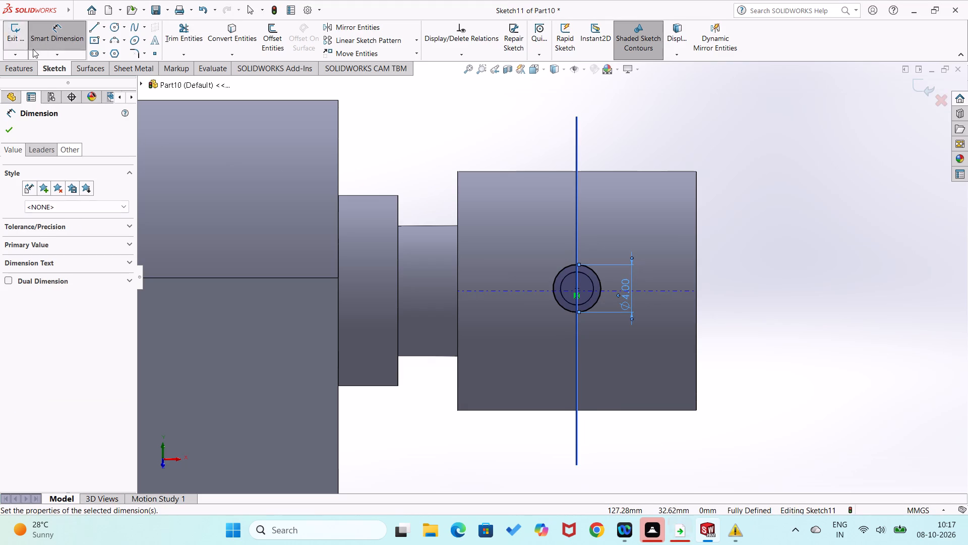
Set up a blind boss extrusion of the 4 mm circle, 5 mm deep and merged, with a 5-degree inward draft.
click(27, 74)
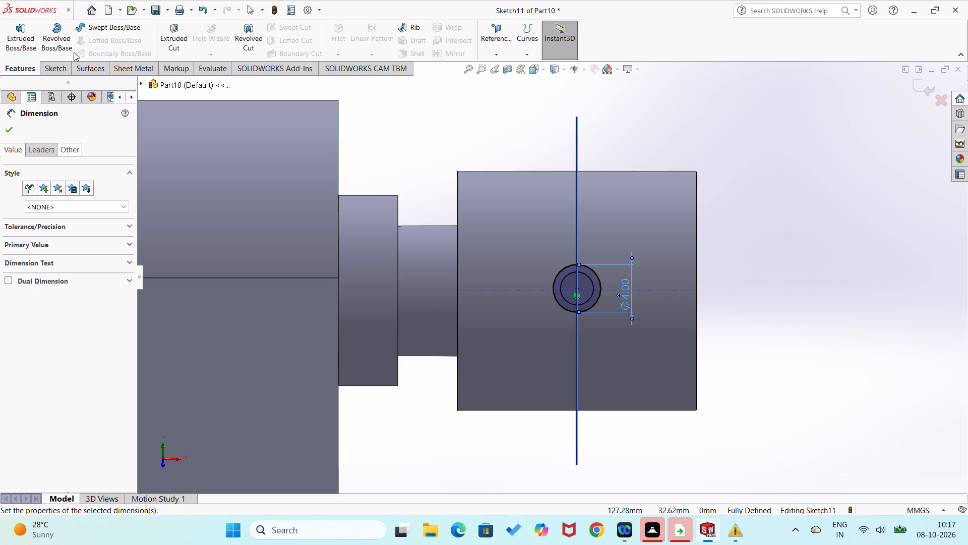
click(28, 53)
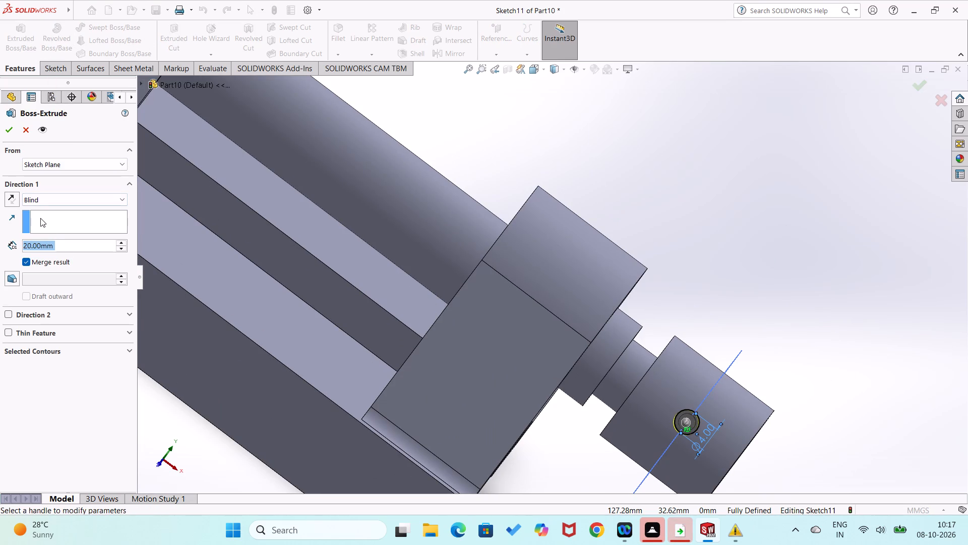
middle_drag(661, 259, 617, 204)
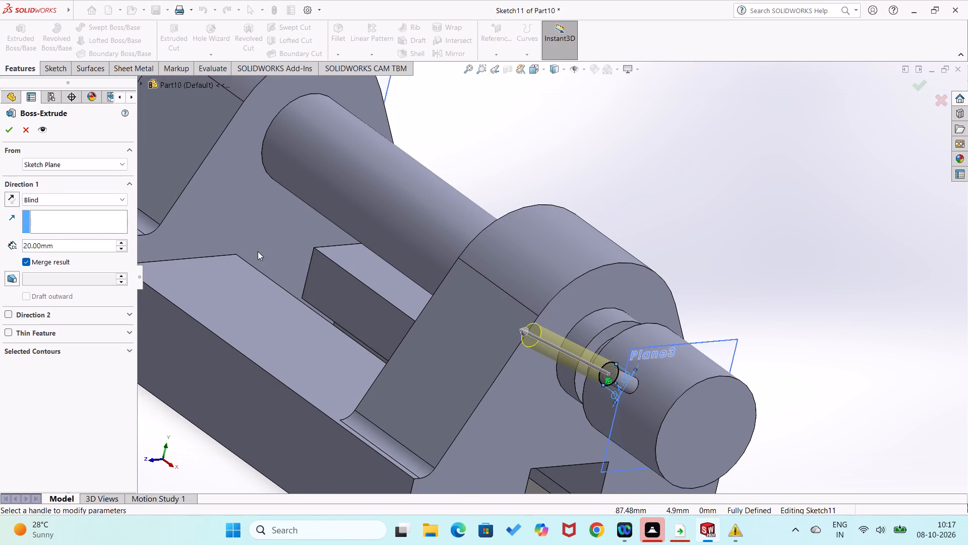
drag(74, 242, 15, 232)
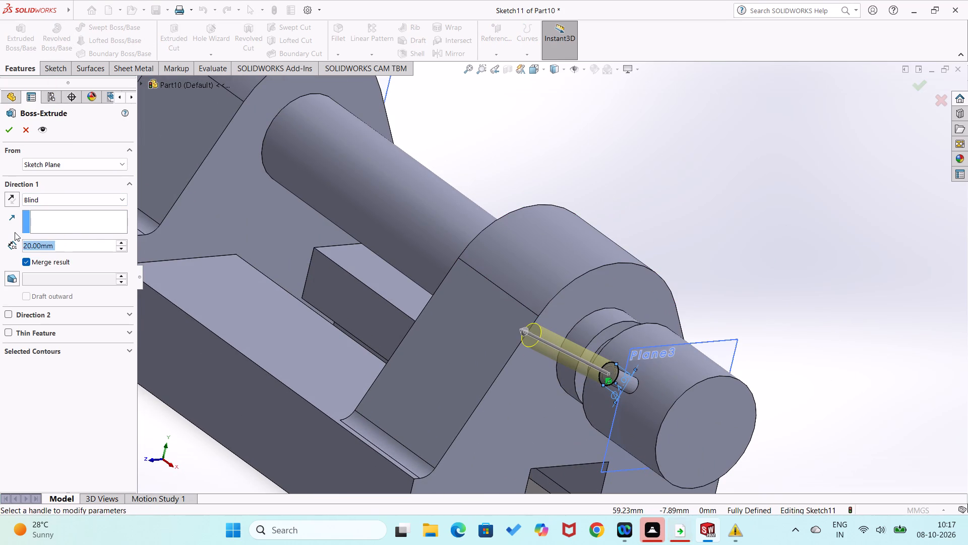
key(5)
key(Return)
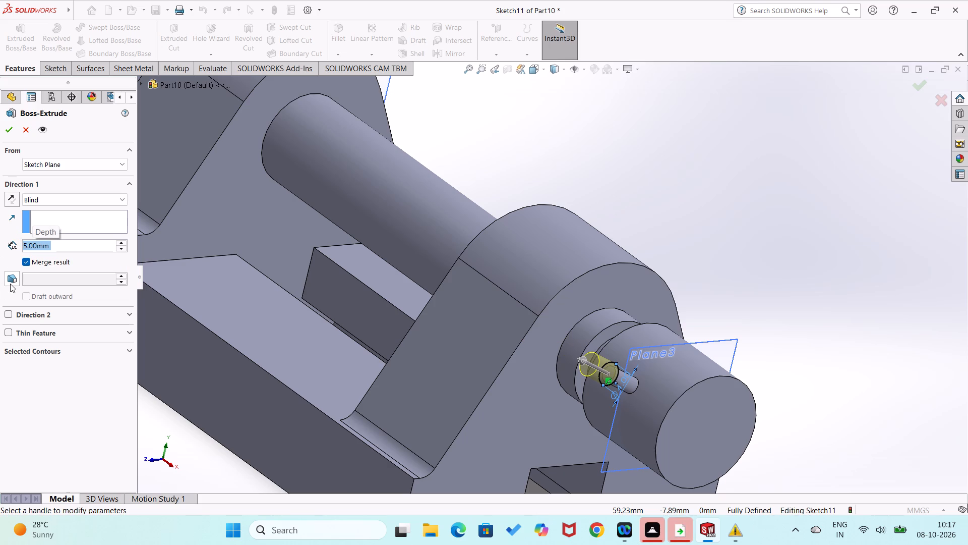
triple_click(125, 276)
click(125, 276)
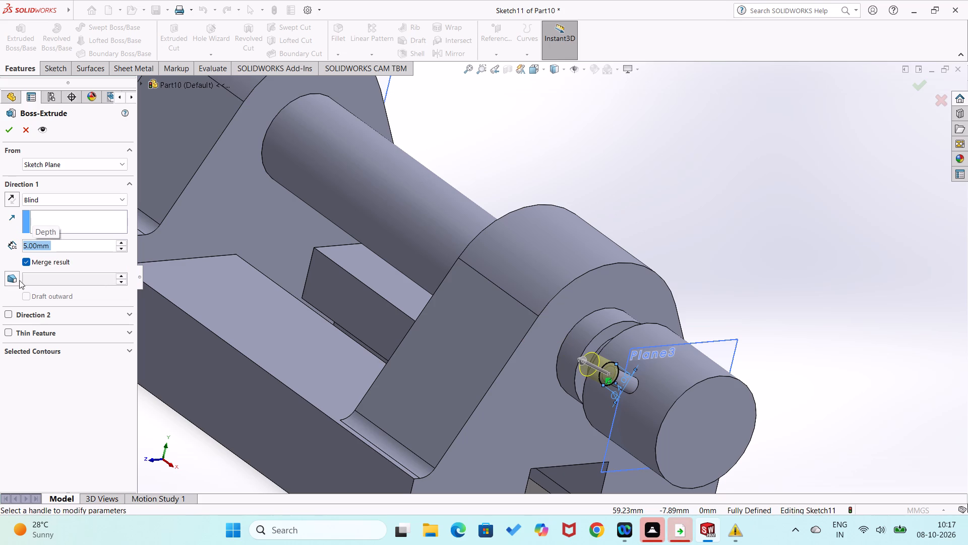
click(11, 278)
triple_click(123, 276)
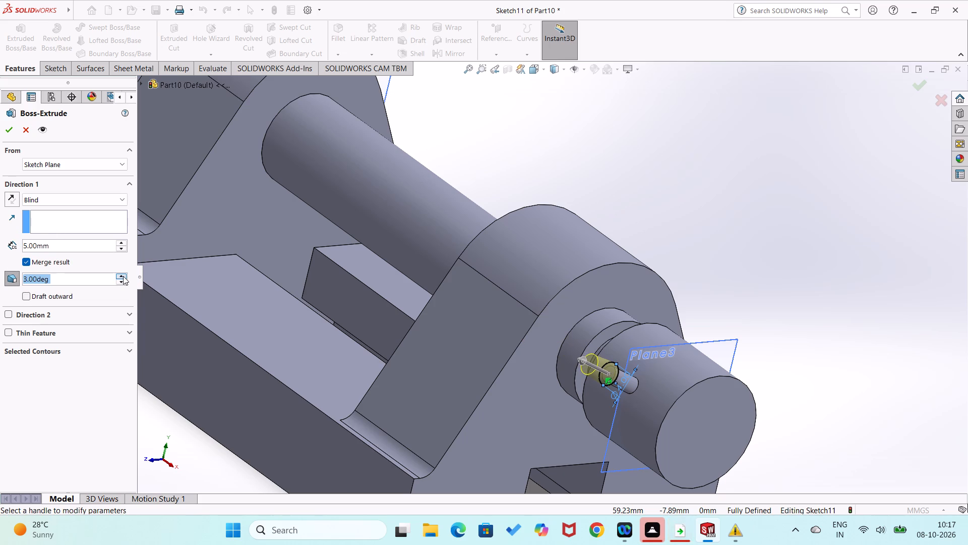
click(123, 276)
Set the boss extrusion's depth to 3 mm and its inward draft to 13 degrees, and create the tapered end.
drag(78, 244, 8, 242)
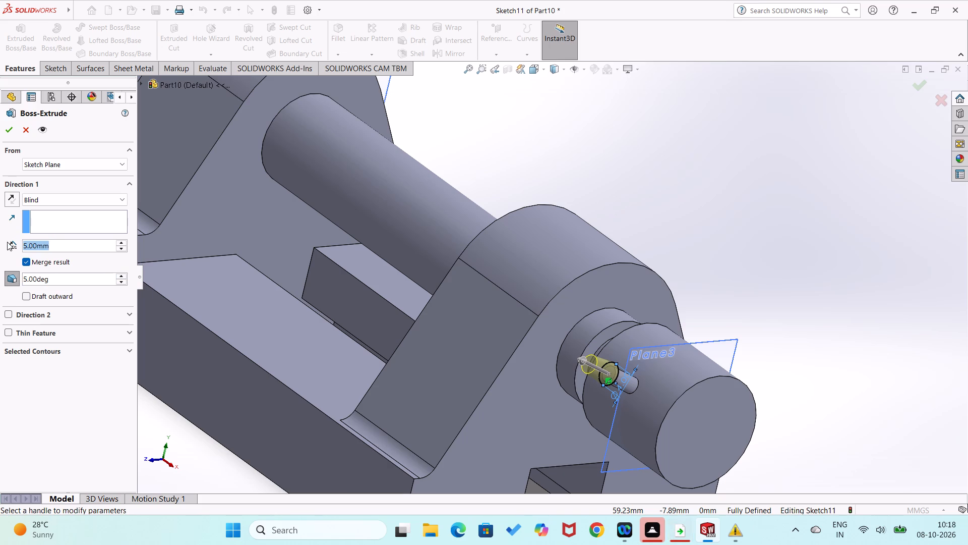
key(3)
key(Return)
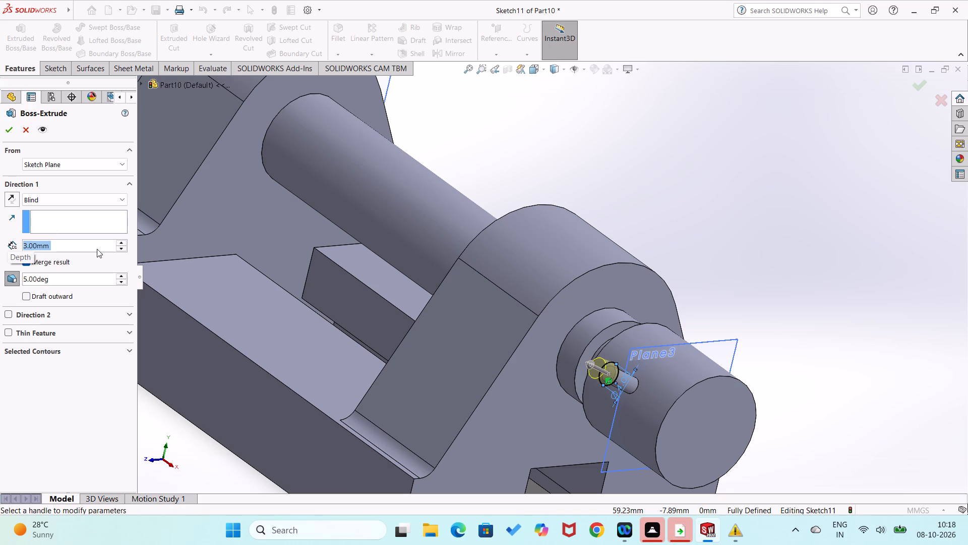
double_click(122, 245)
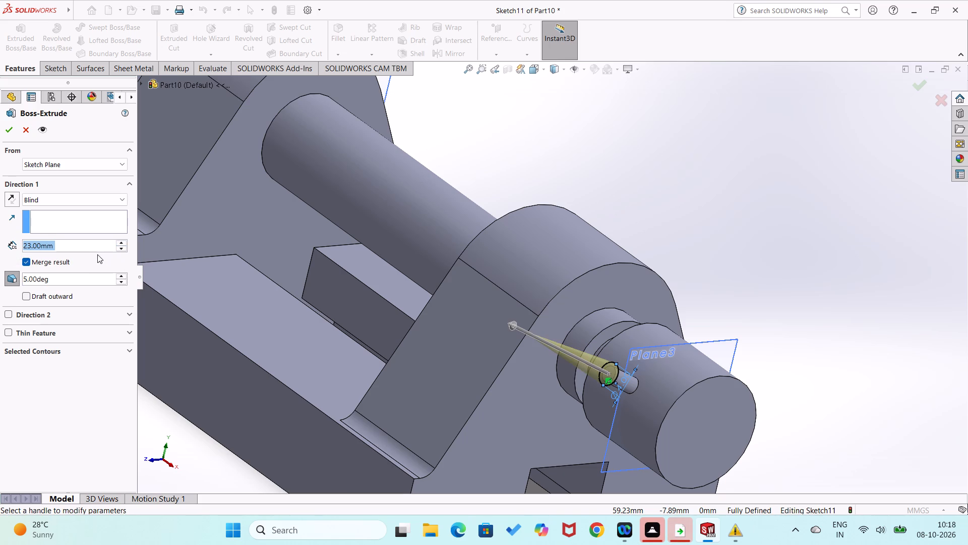
key(3)
key(Return)
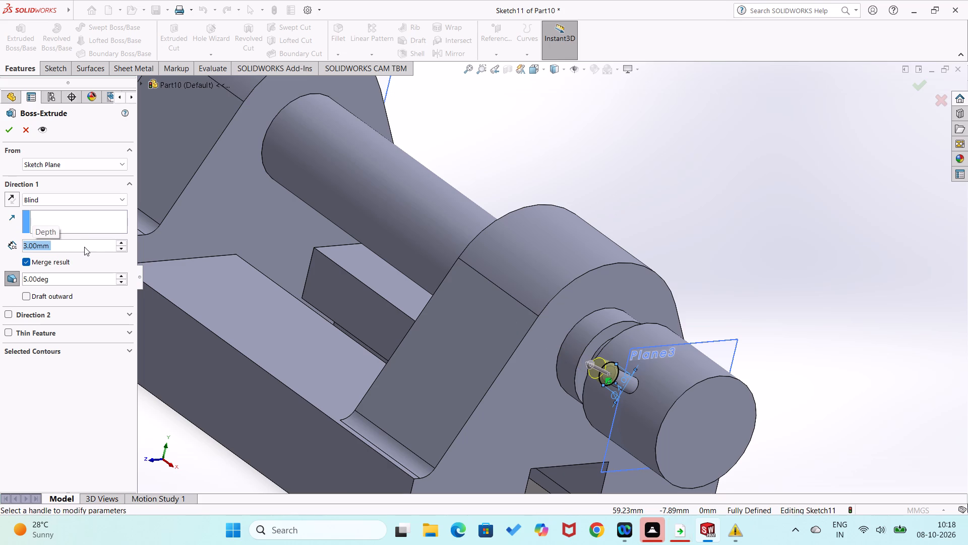
double_click(124, 275)
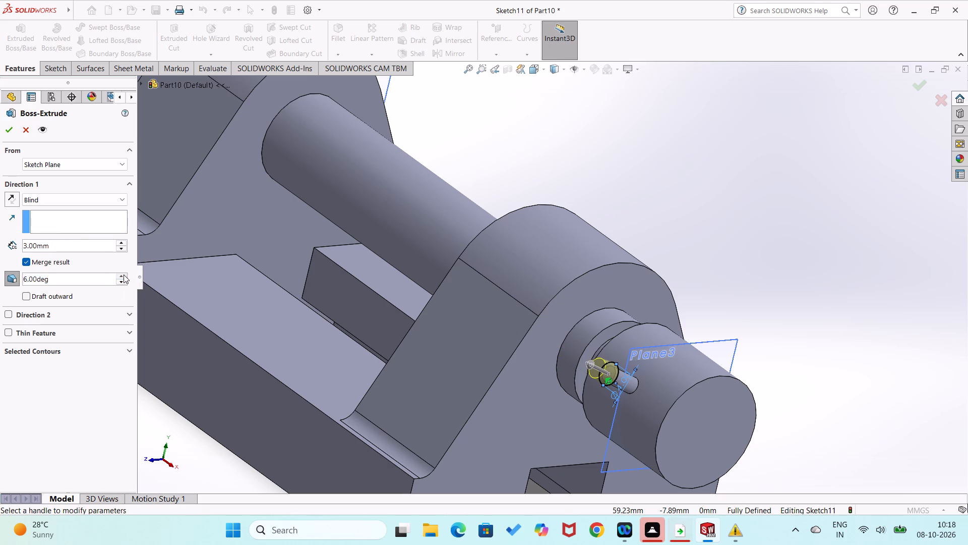
triple_click(124, 275)
click(124, 275)
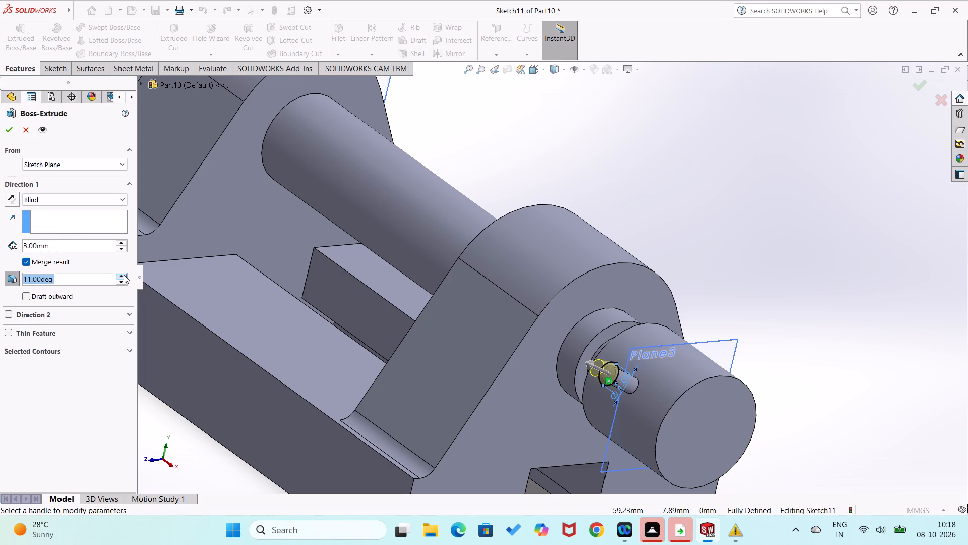
click(124, 275)
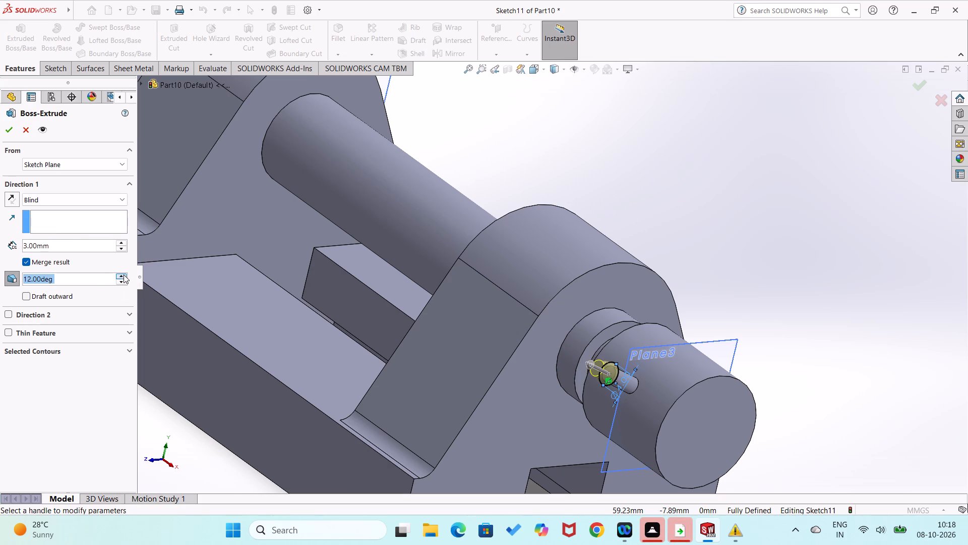
click(124, 275)
click(13, 127)
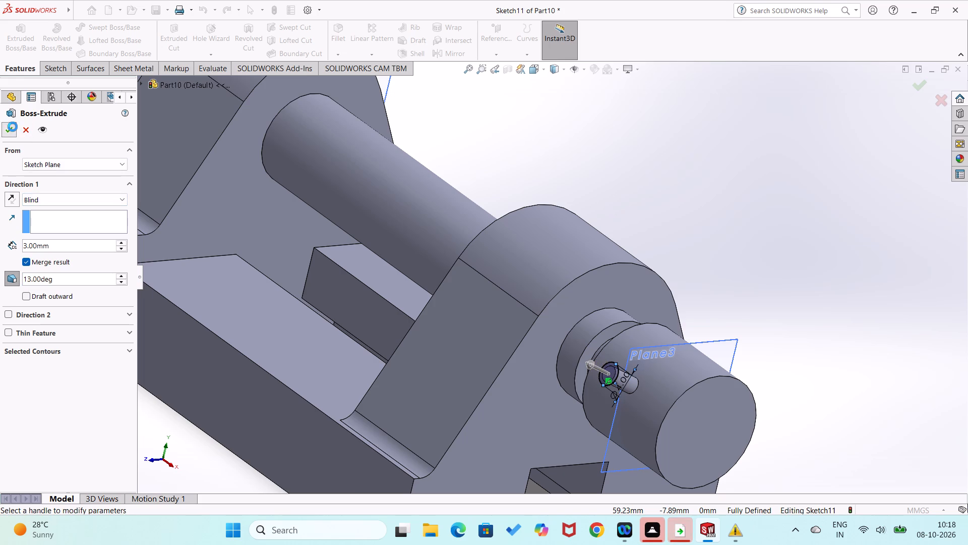
click(699, 219)
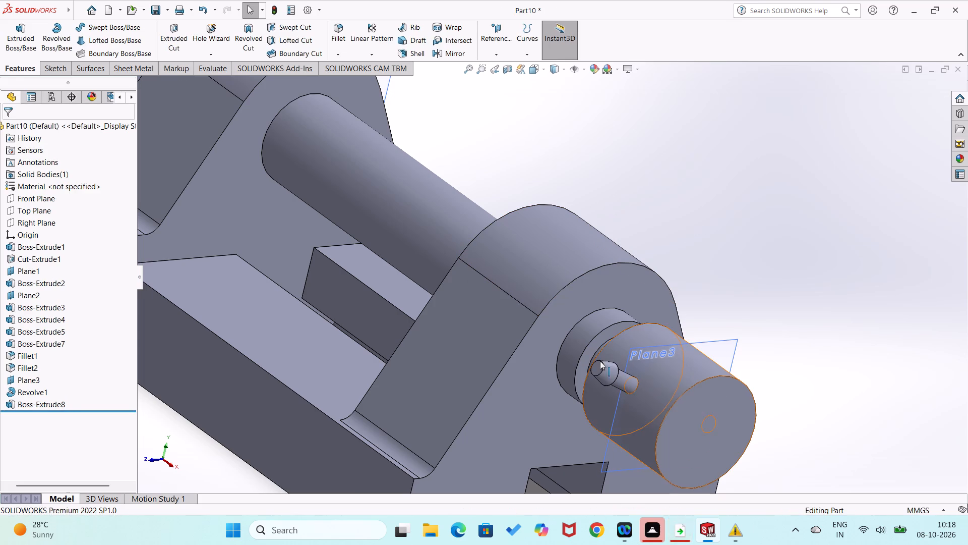
On the tapered boss's small end face, sketch a concentric circle and dimension its diameter to 1.5 mm.
right_click(598, 363)
click(624, 296)
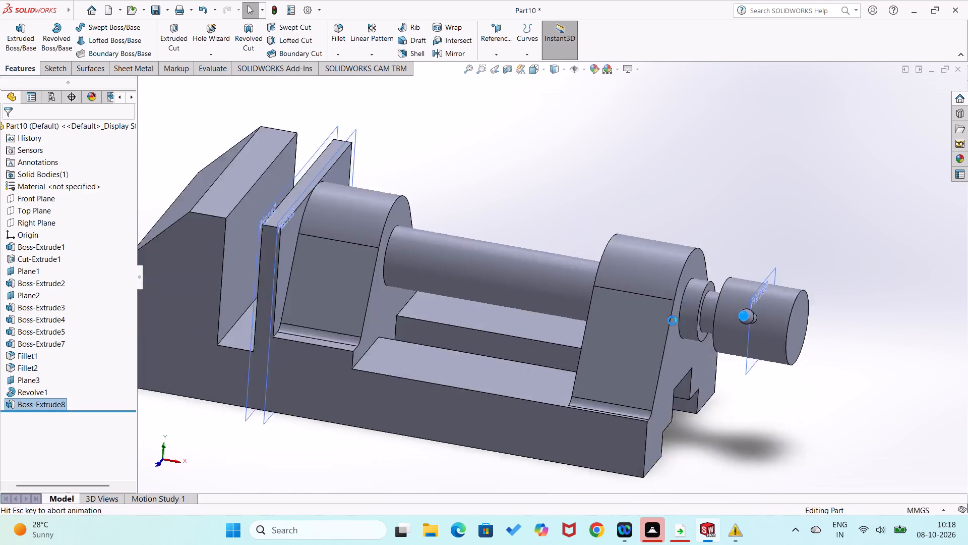
scroll(716, 312, down, 4)
right_click(749, 326)
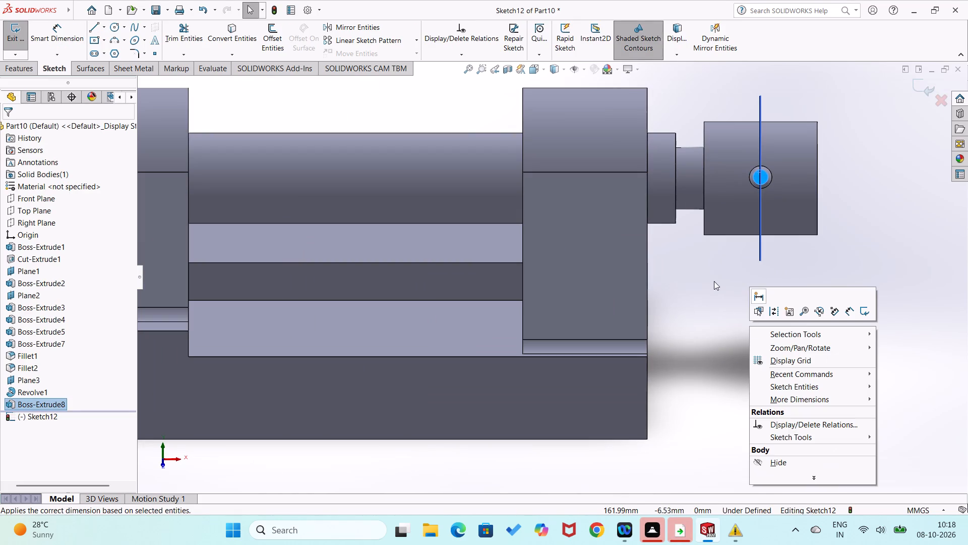
click(664, 279)
scroll(743, 264, down, 3)
right_drag(710, 323, 805, 318)
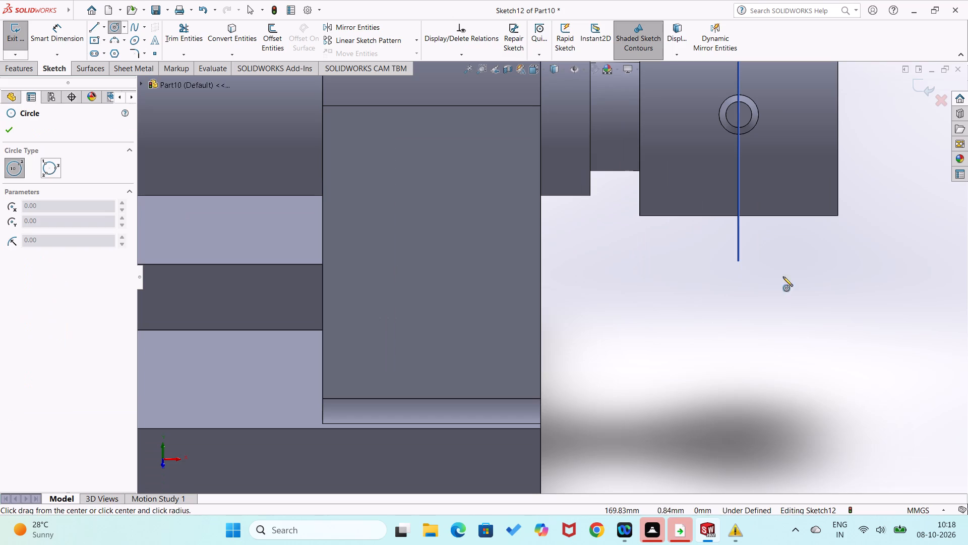
click(739, 113)
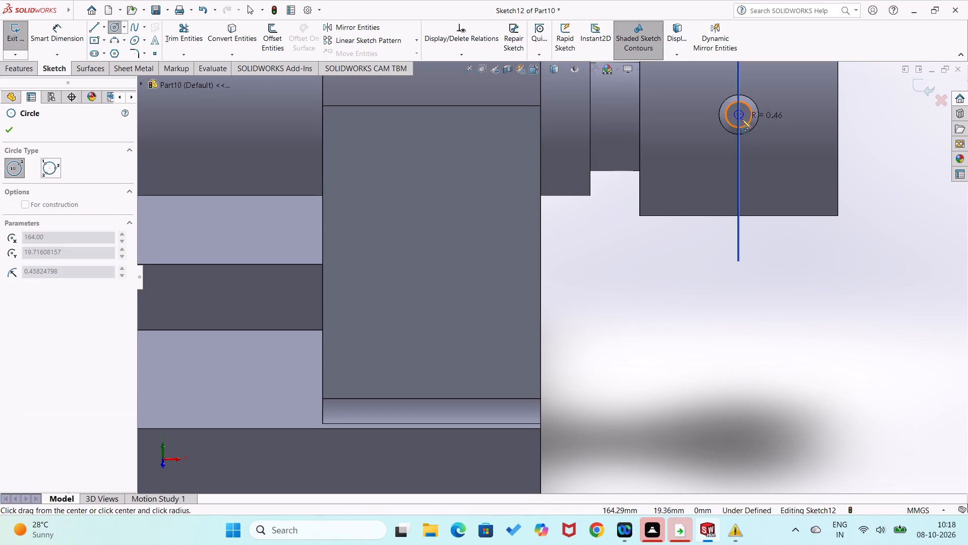
click(743, 121)
right_drag(772, 284, 775, 189)
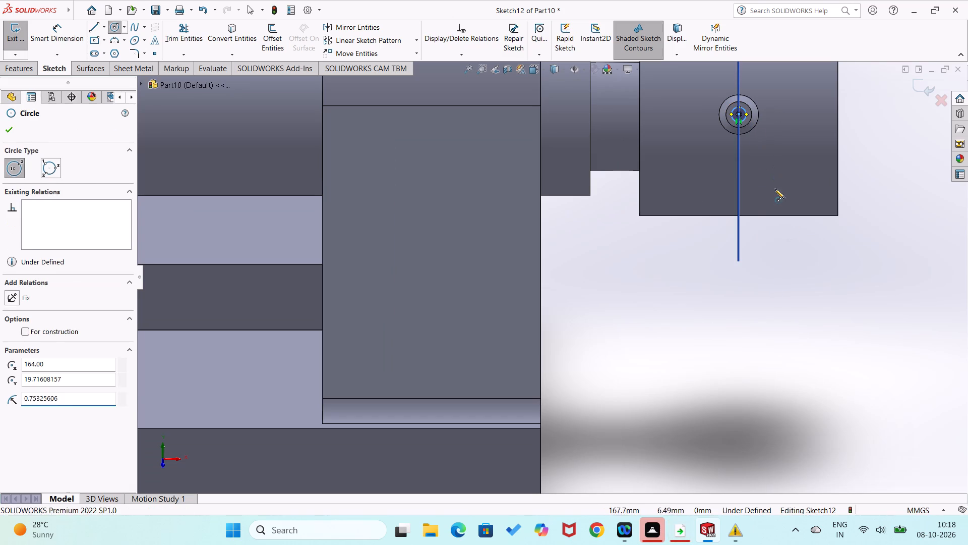
right_drag(775, 189, 772, 179)
click(744, 119)
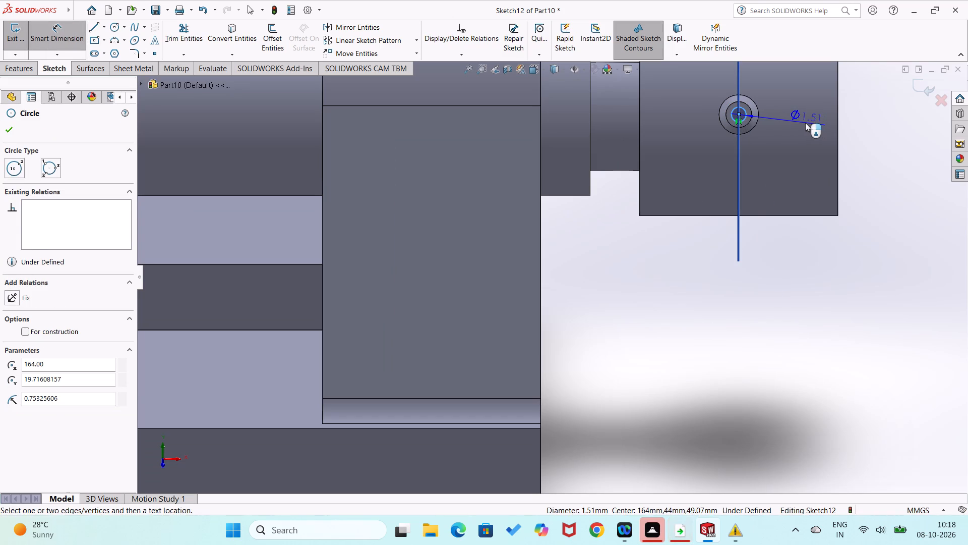
click(805, 123)
text(1.5)
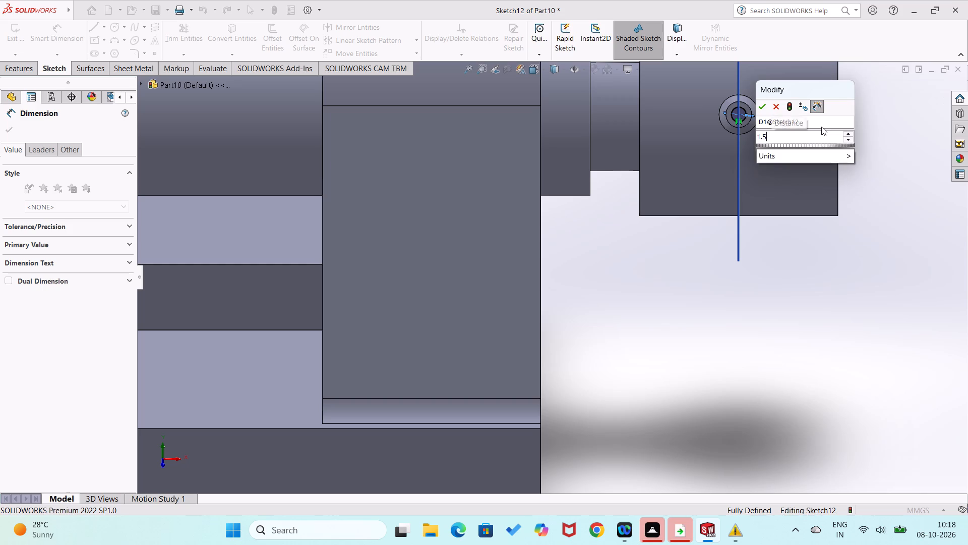
key(Return)
click(866, 179)
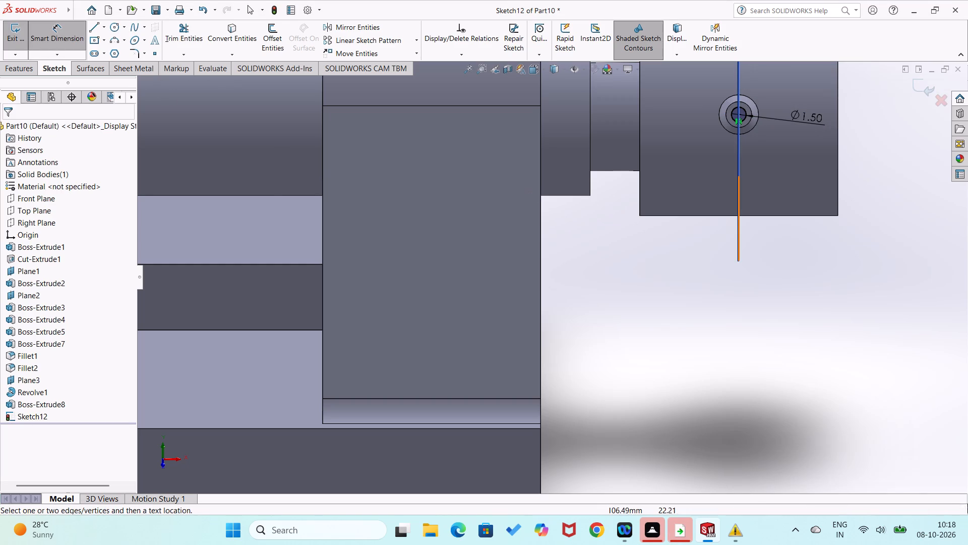
Cut-extrude the 1.5 mm circle to a blind depth of 2.5 mm into the tapered boss.
click(8, 70)
click(174, 34)
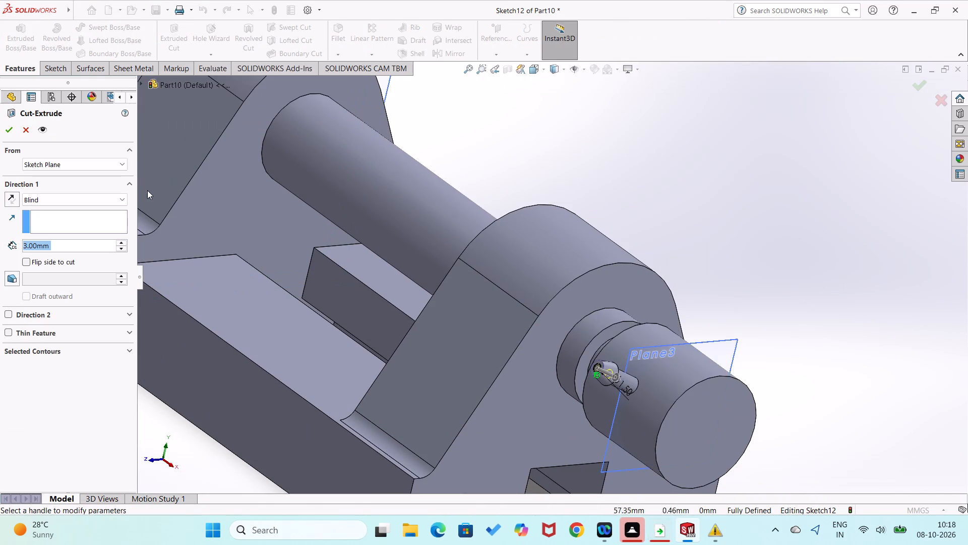
text(2.)
key(5)
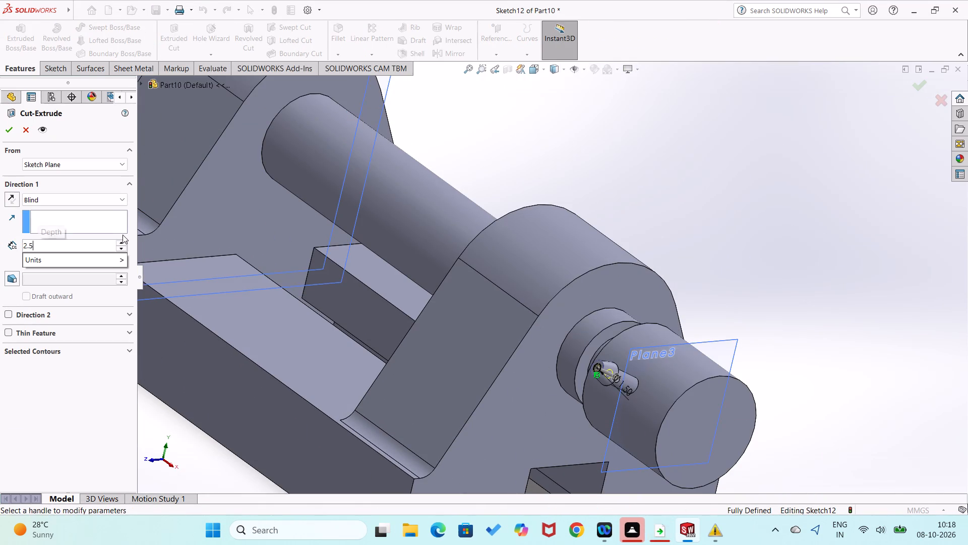
key(Return)
click(2, 128)
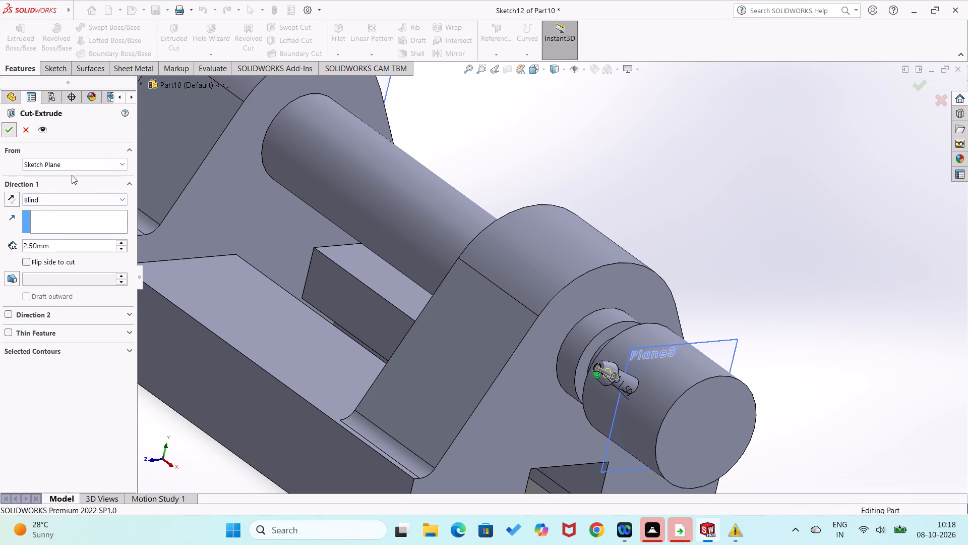
click(729, 234)
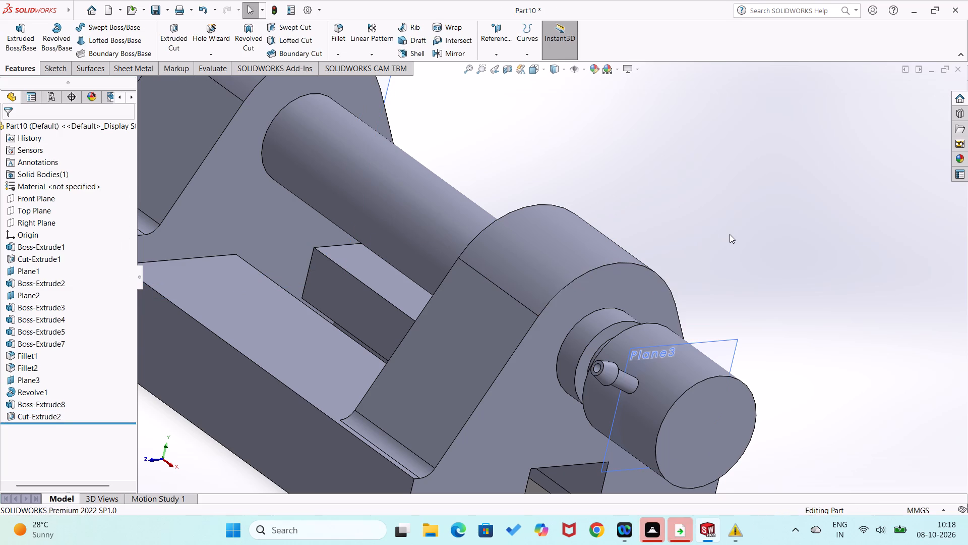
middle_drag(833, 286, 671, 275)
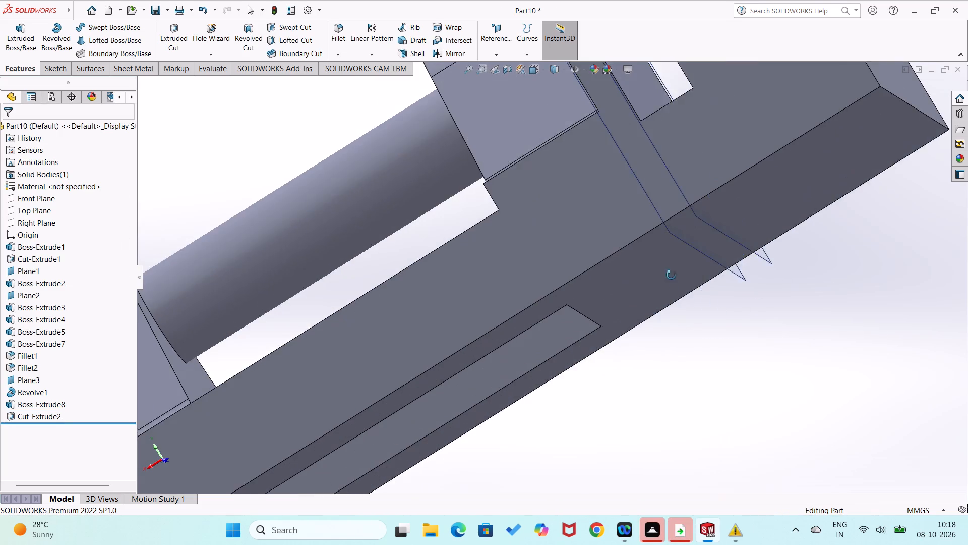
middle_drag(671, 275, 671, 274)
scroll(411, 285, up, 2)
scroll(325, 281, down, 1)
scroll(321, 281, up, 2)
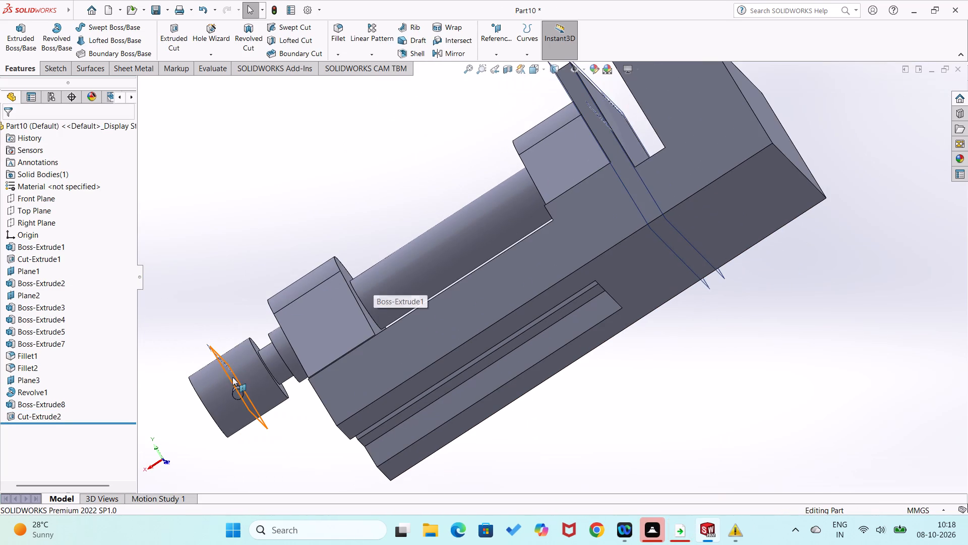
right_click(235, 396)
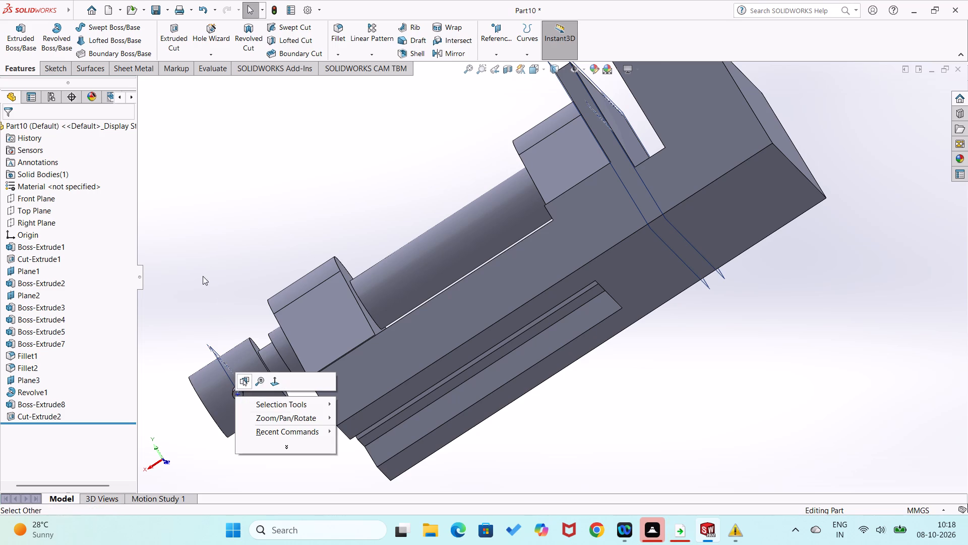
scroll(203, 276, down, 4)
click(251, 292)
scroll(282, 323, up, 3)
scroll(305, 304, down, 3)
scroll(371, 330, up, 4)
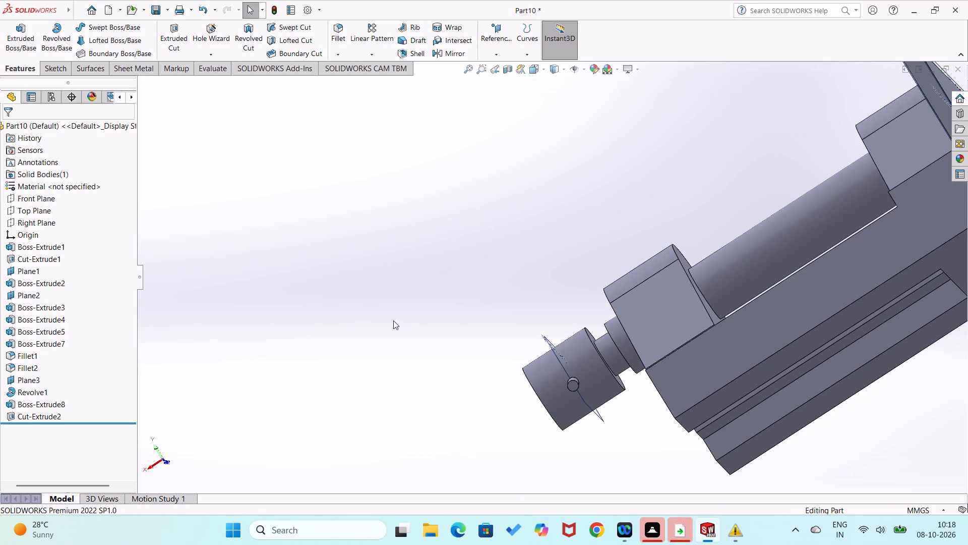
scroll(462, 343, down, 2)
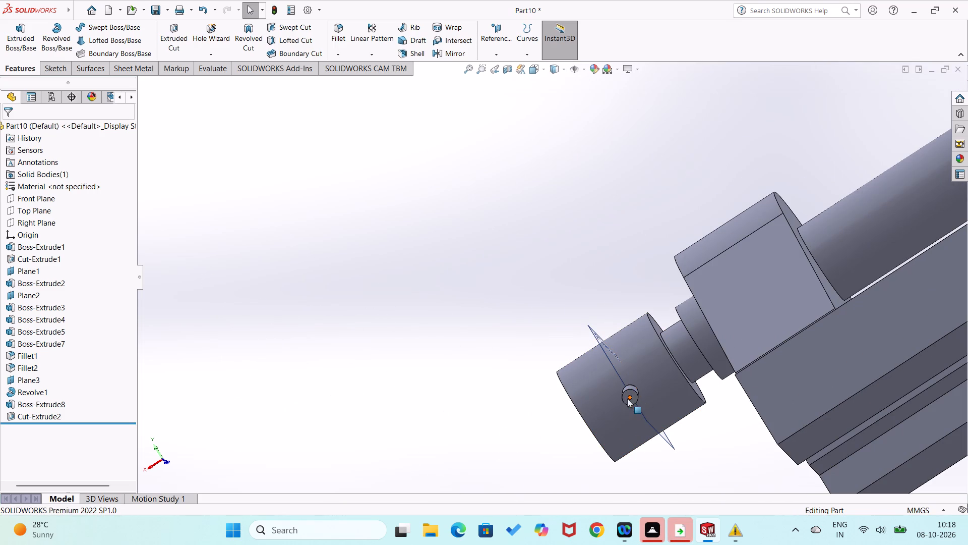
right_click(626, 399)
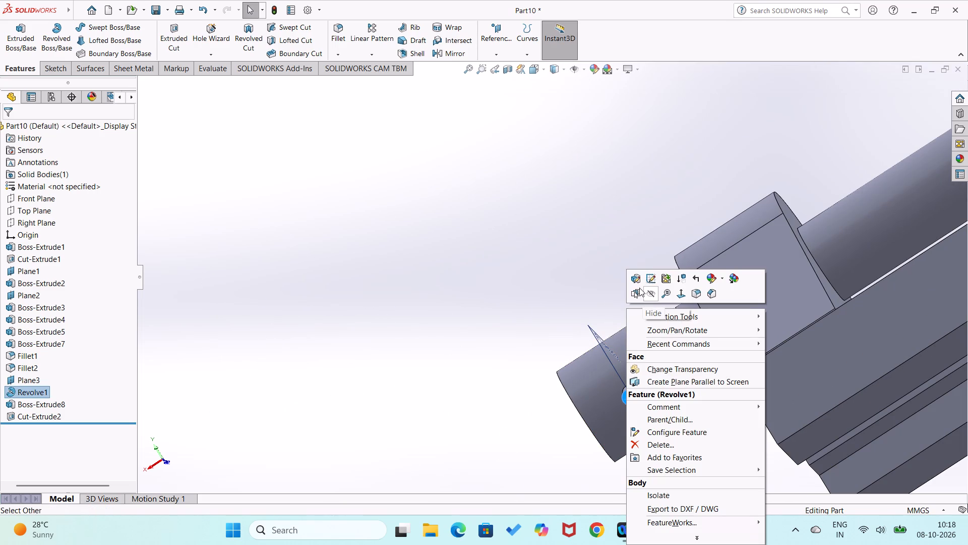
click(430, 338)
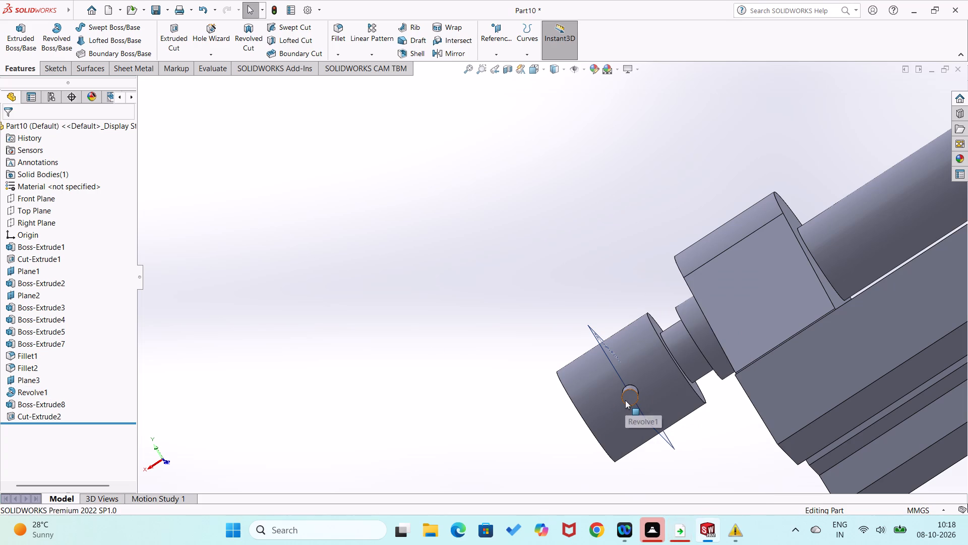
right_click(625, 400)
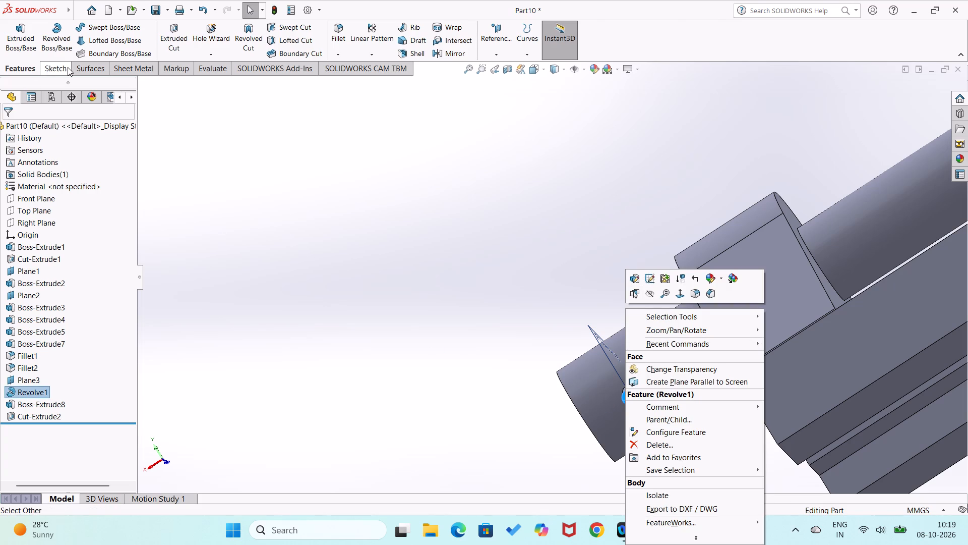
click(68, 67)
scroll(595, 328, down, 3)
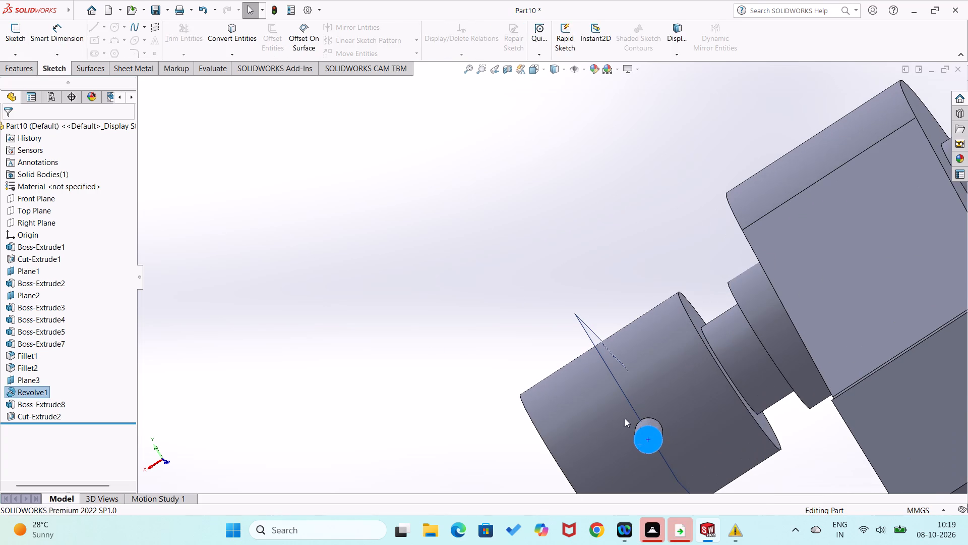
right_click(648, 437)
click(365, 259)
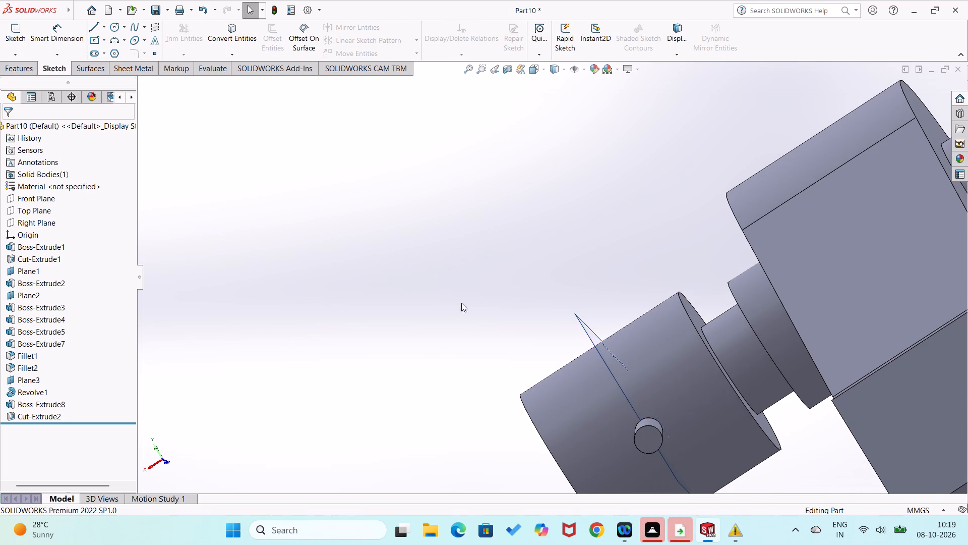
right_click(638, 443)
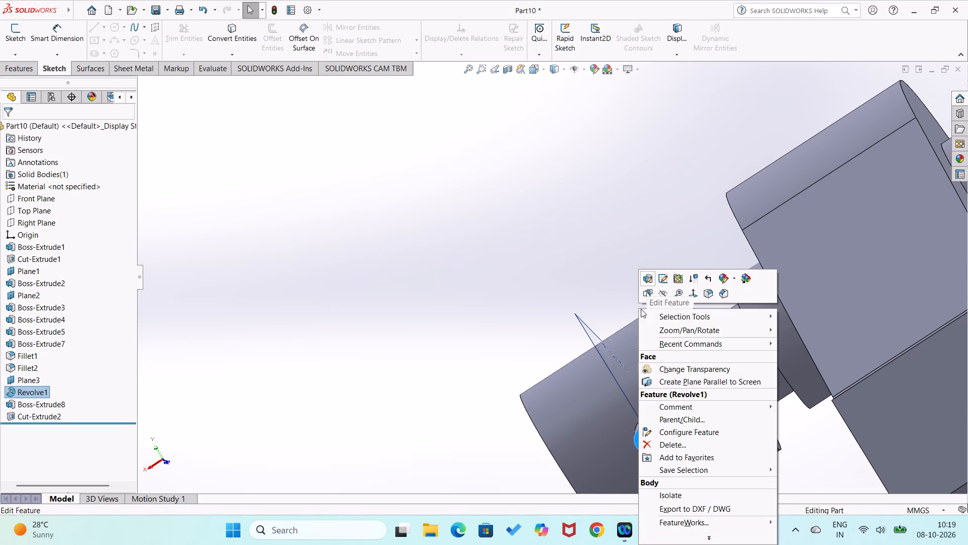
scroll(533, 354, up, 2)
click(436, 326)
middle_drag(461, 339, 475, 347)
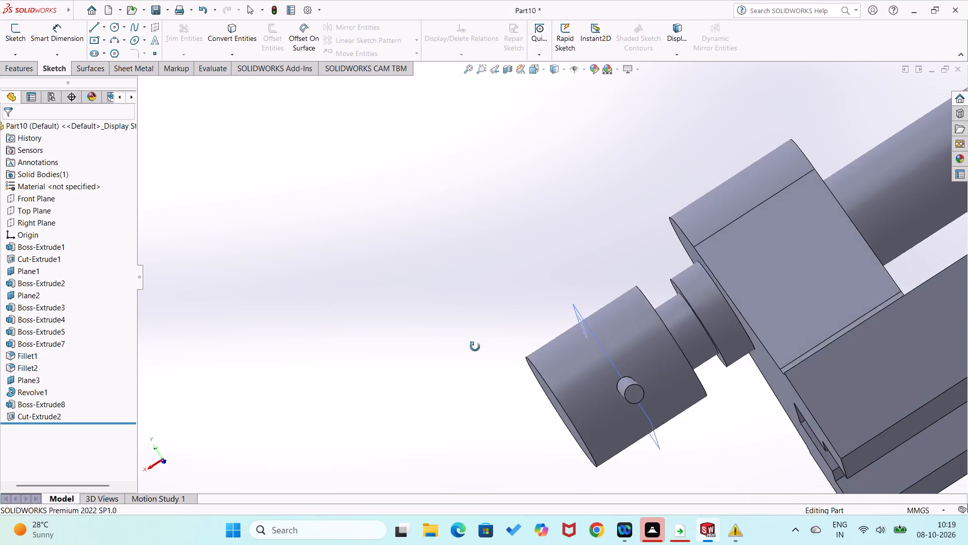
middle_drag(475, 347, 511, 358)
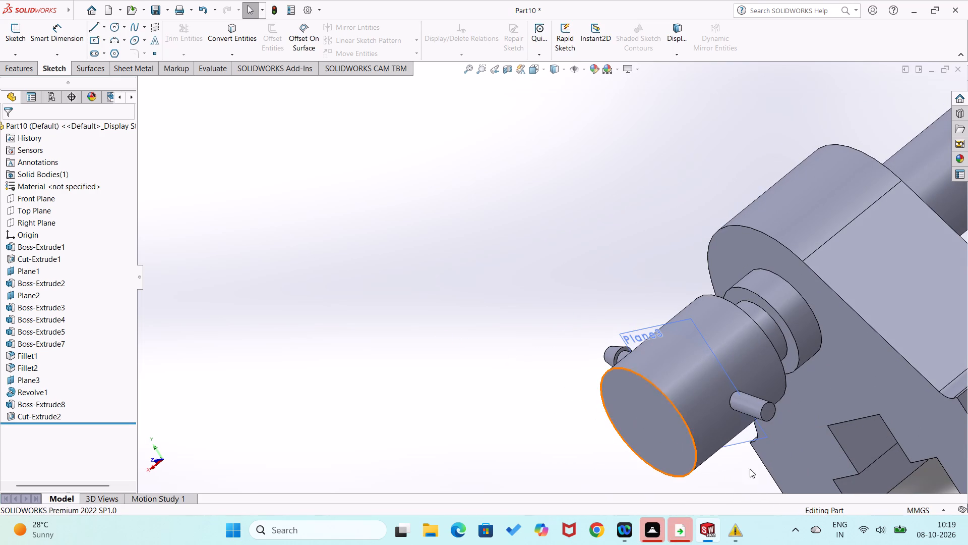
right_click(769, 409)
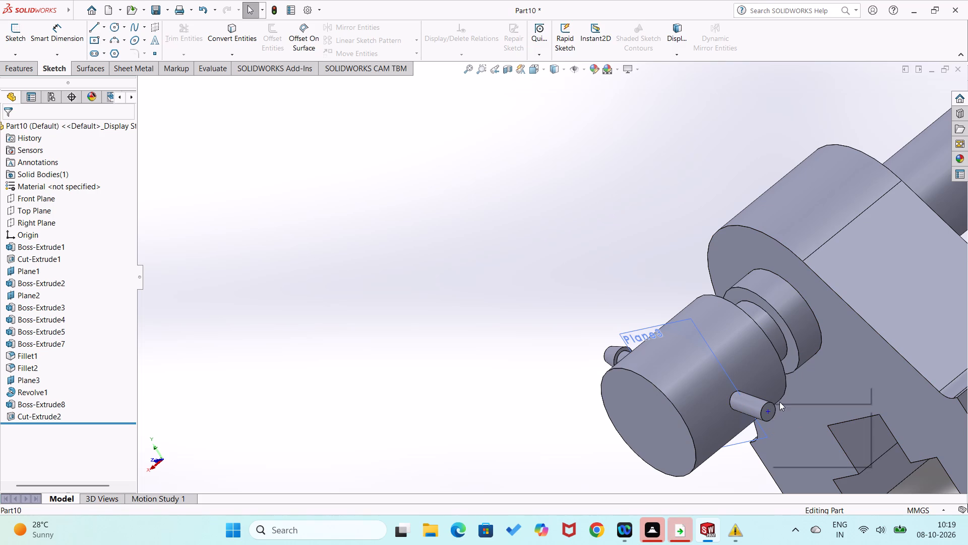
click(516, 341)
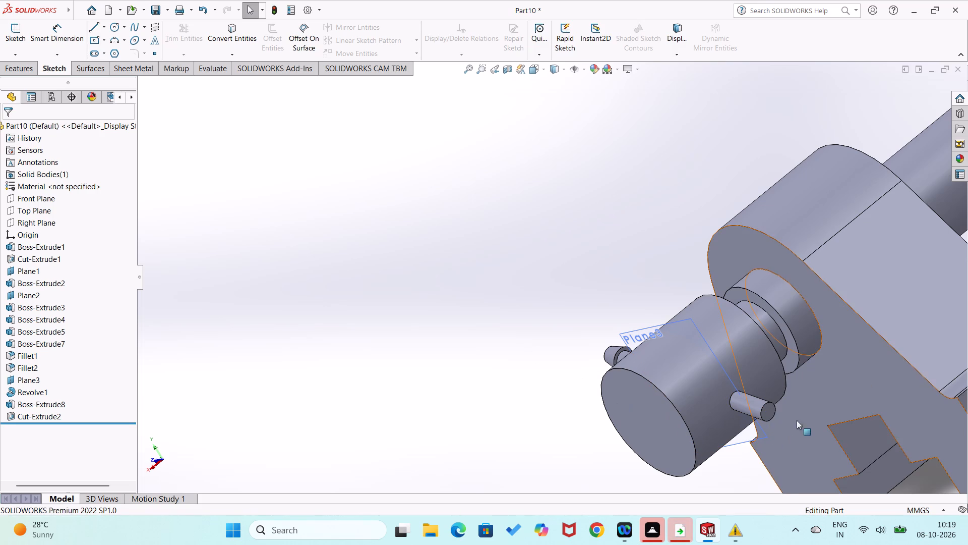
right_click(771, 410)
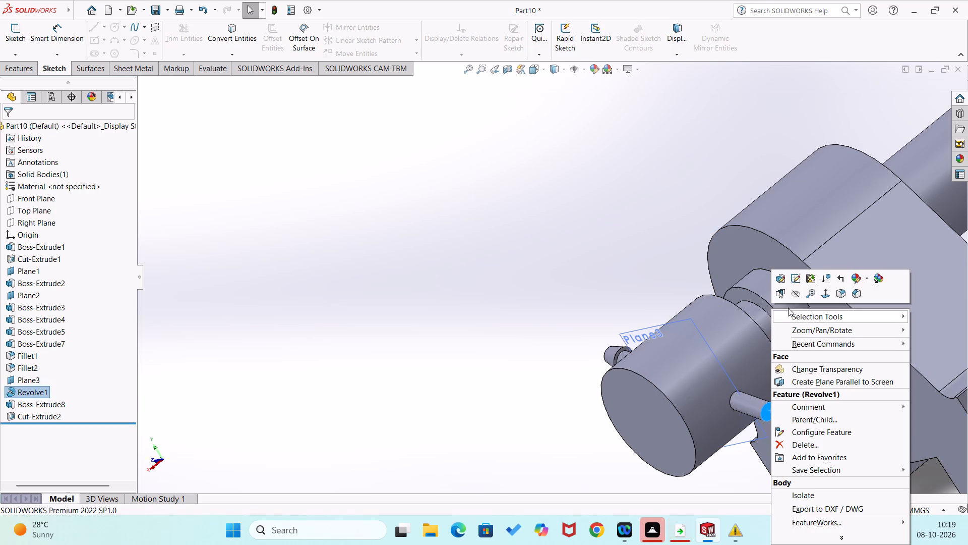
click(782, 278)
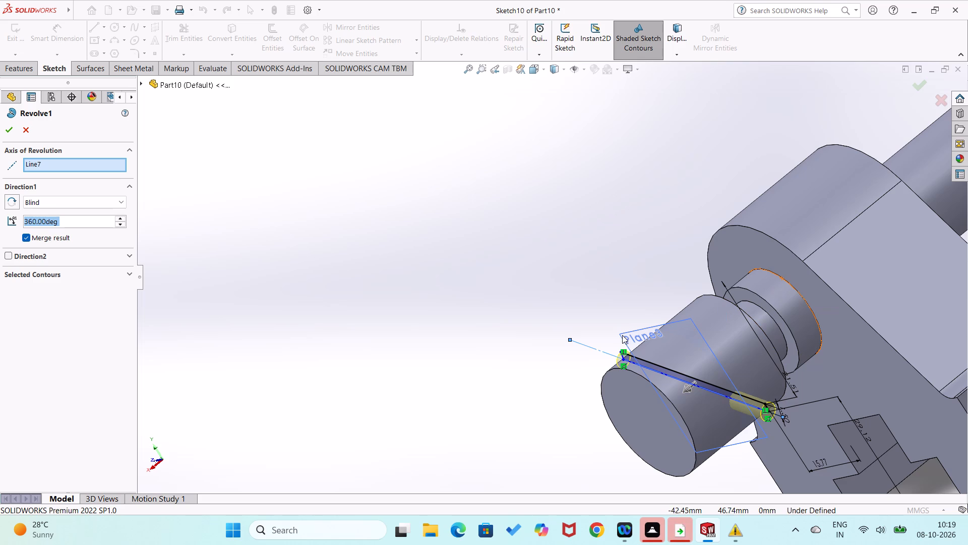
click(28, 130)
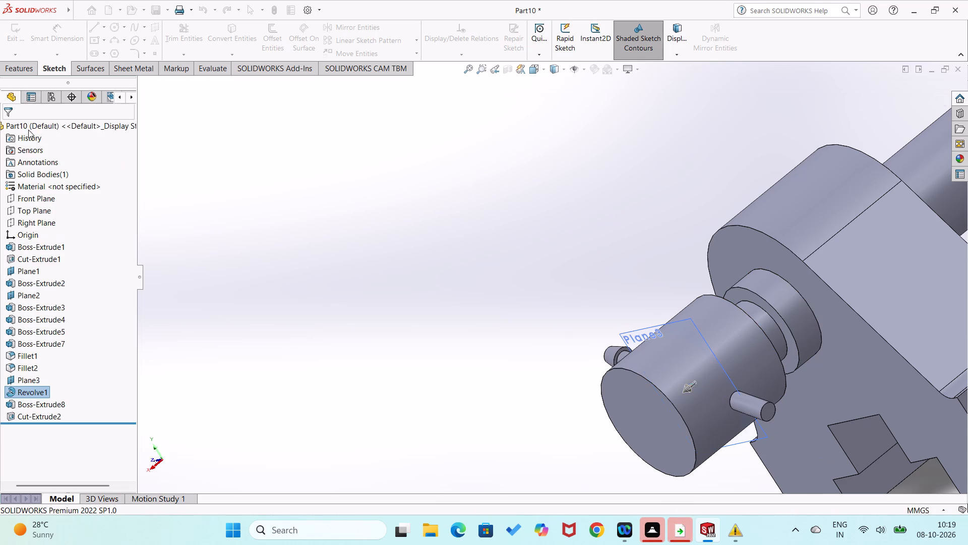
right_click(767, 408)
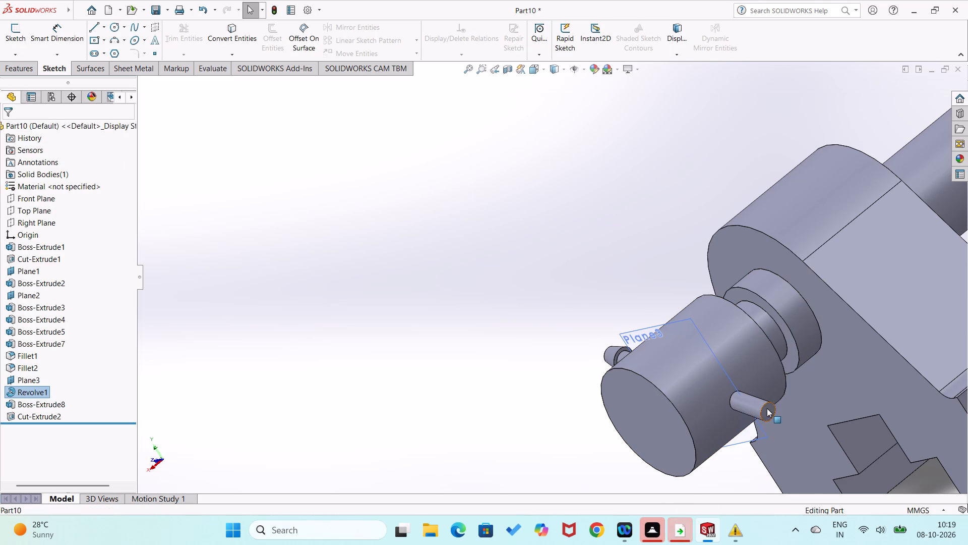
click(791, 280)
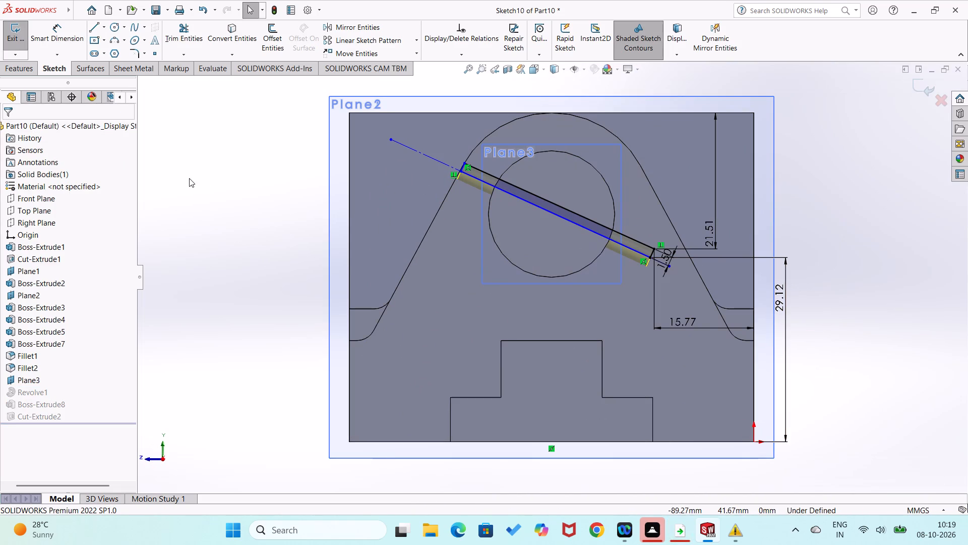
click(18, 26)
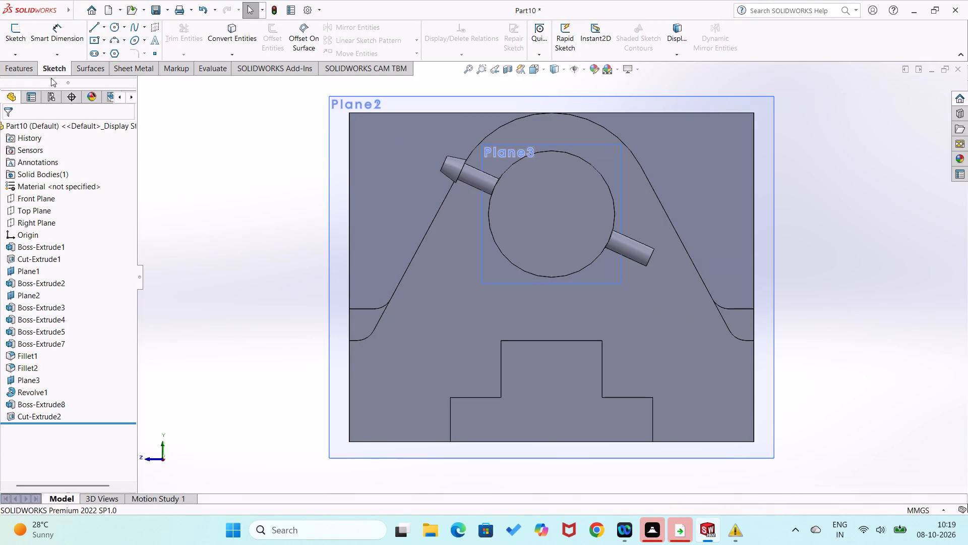
Show the part in isometric view and hide the reference plane Plane1.
click(207, 221)
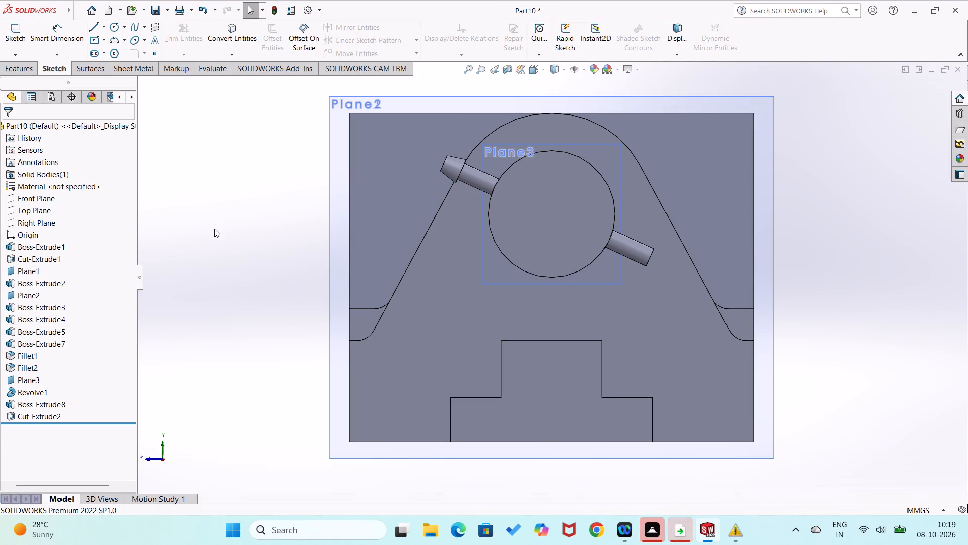
key(ctrl+7)
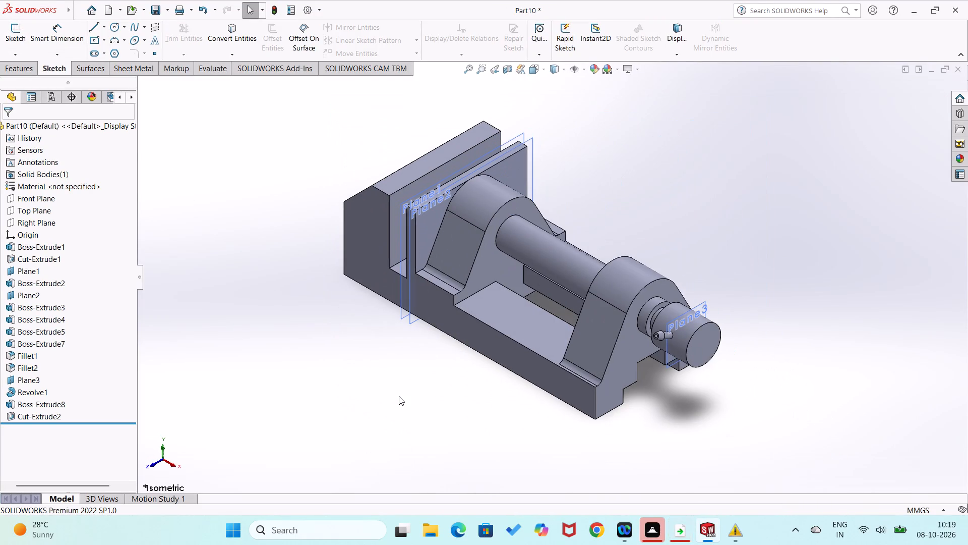
click(399, 396)
right_click(400, 317)
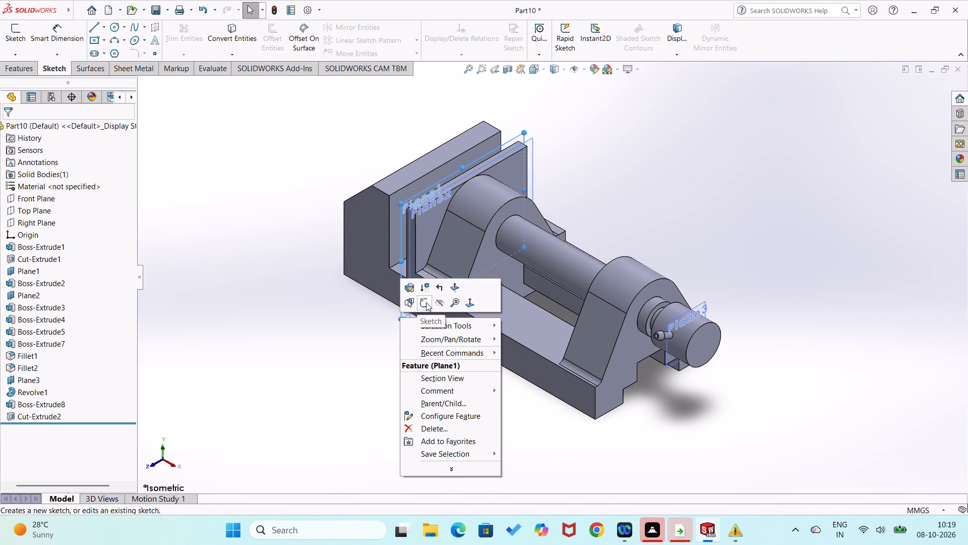
click(441, 303)
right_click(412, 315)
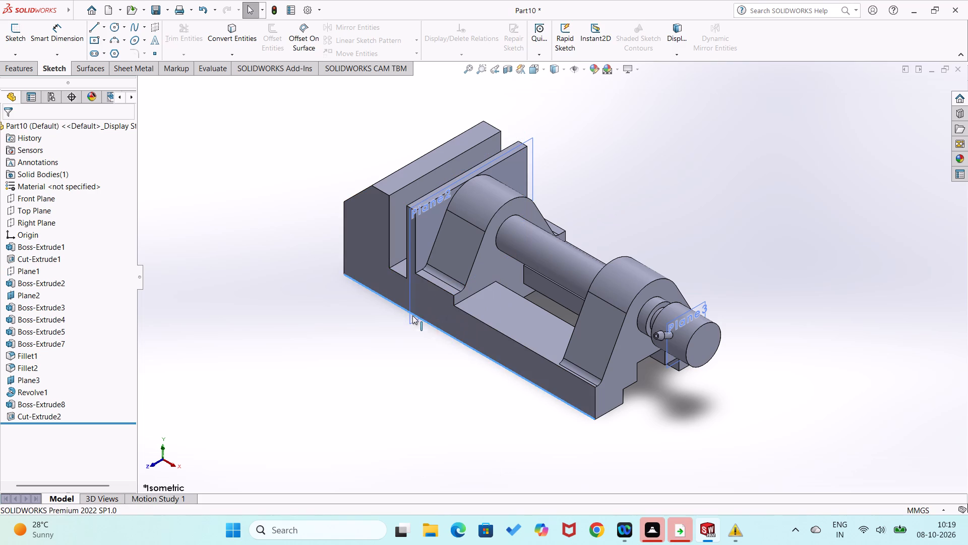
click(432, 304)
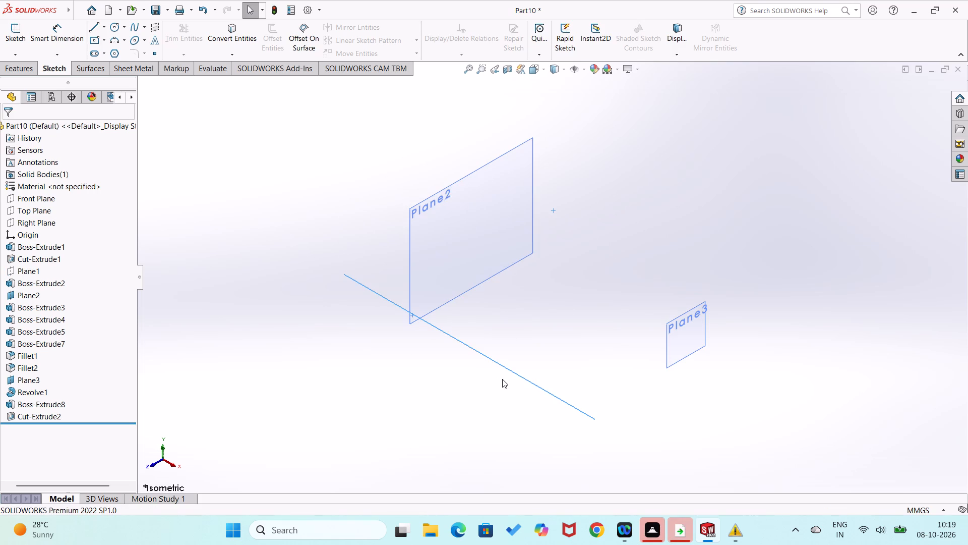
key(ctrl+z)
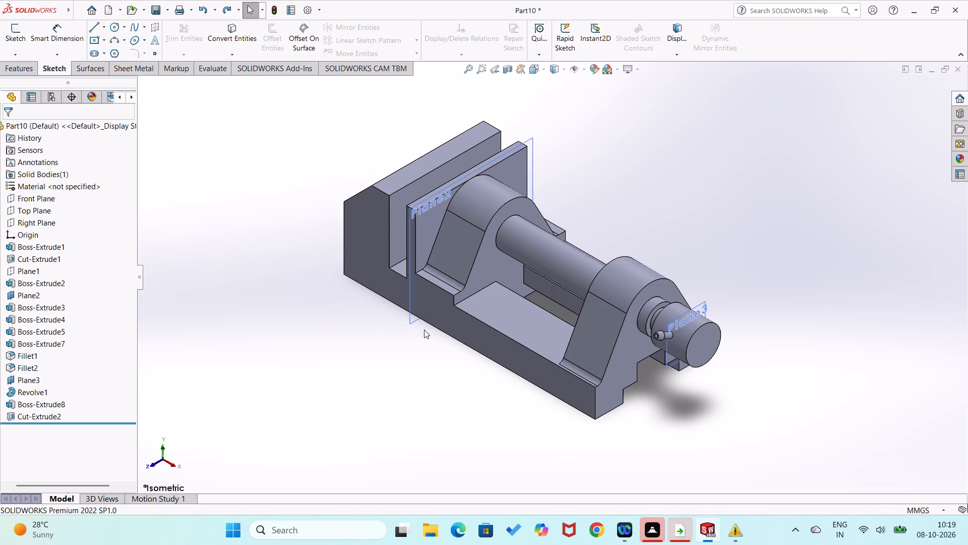
Hide the remaining visible reference planes, Plane2 and Plane3.
right_click(410, 322)
click(449, 307)
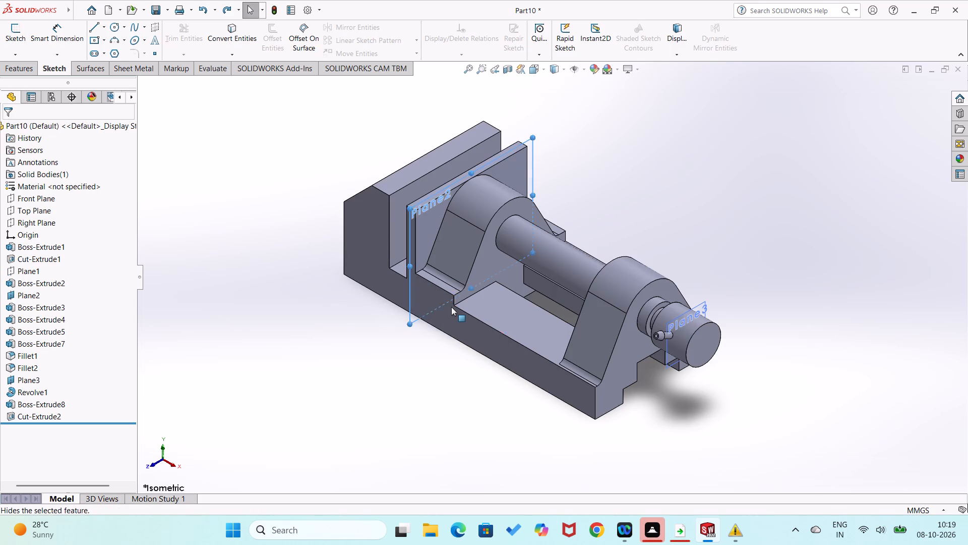
click(423, 359)
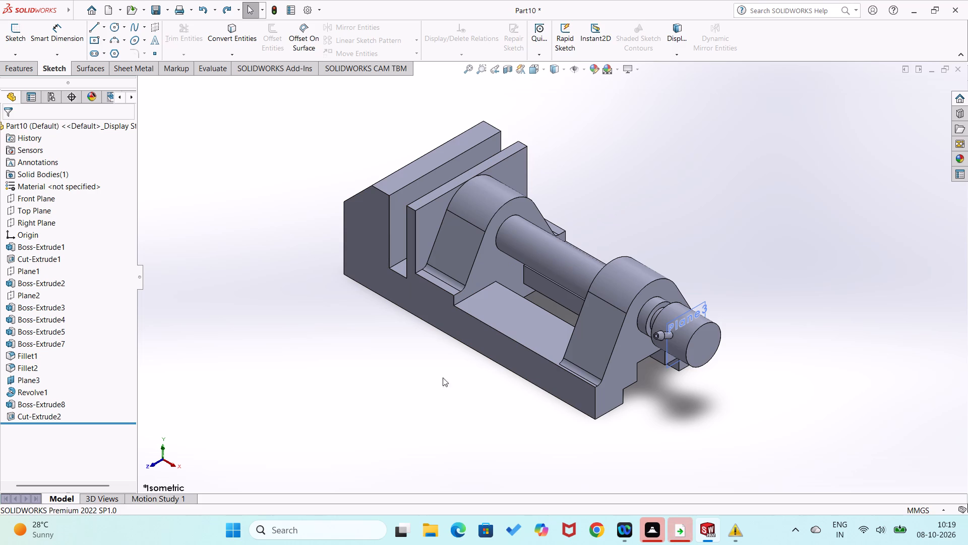
right_click(665, 363)
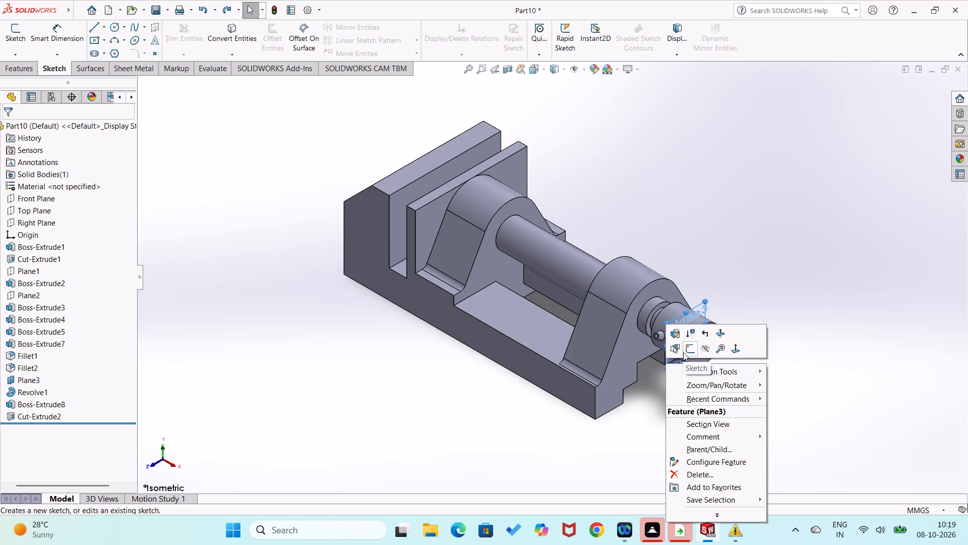
click(708, 349)
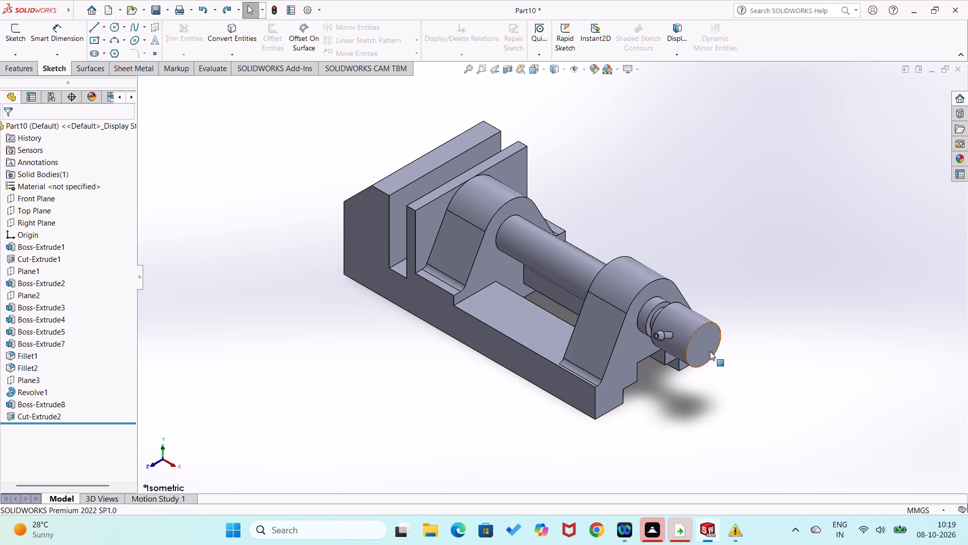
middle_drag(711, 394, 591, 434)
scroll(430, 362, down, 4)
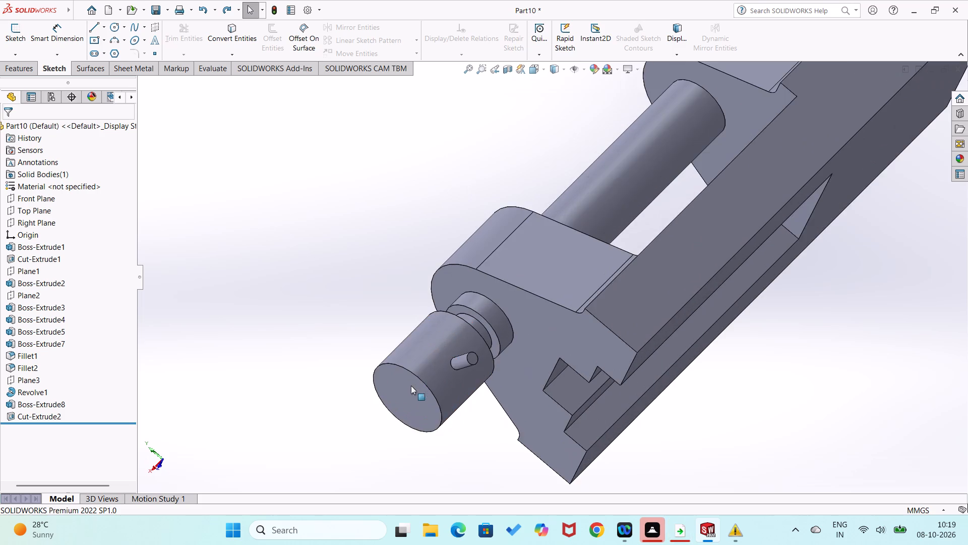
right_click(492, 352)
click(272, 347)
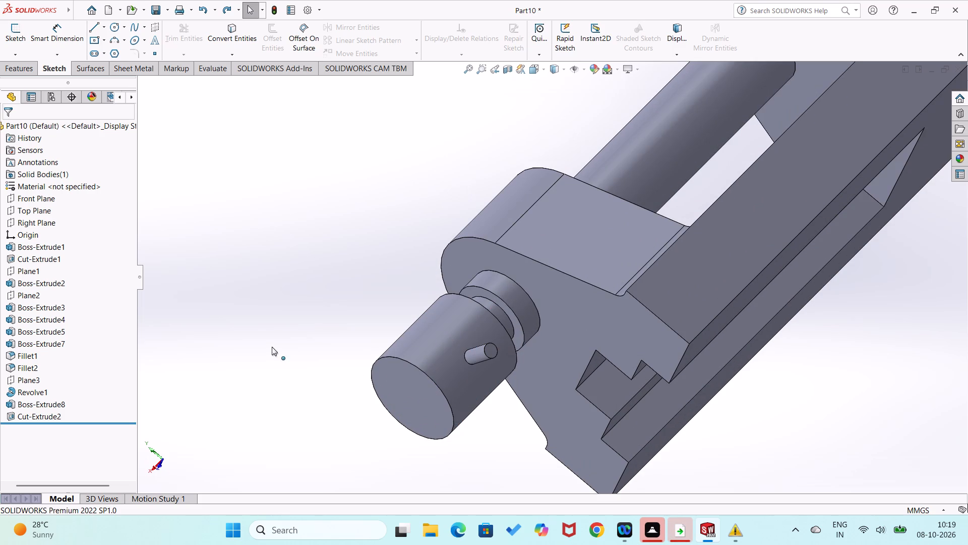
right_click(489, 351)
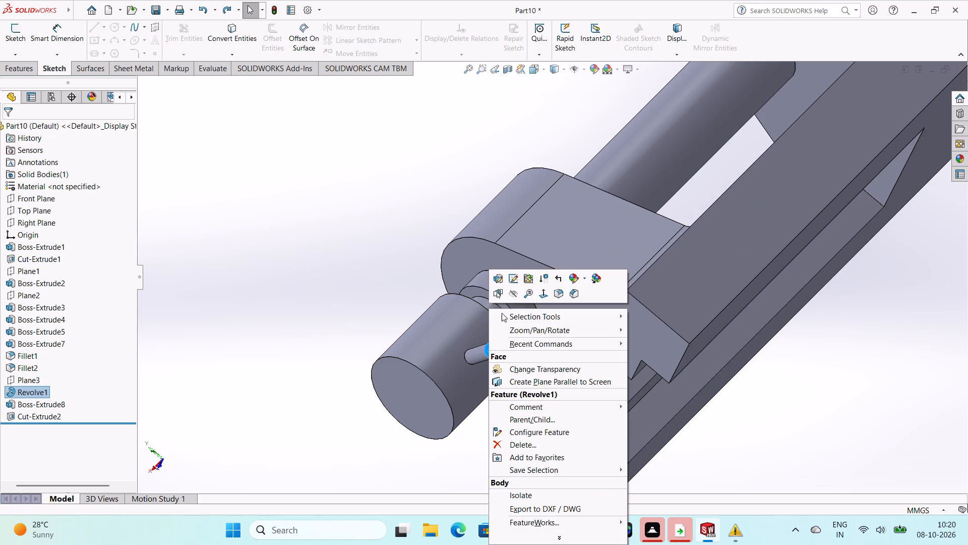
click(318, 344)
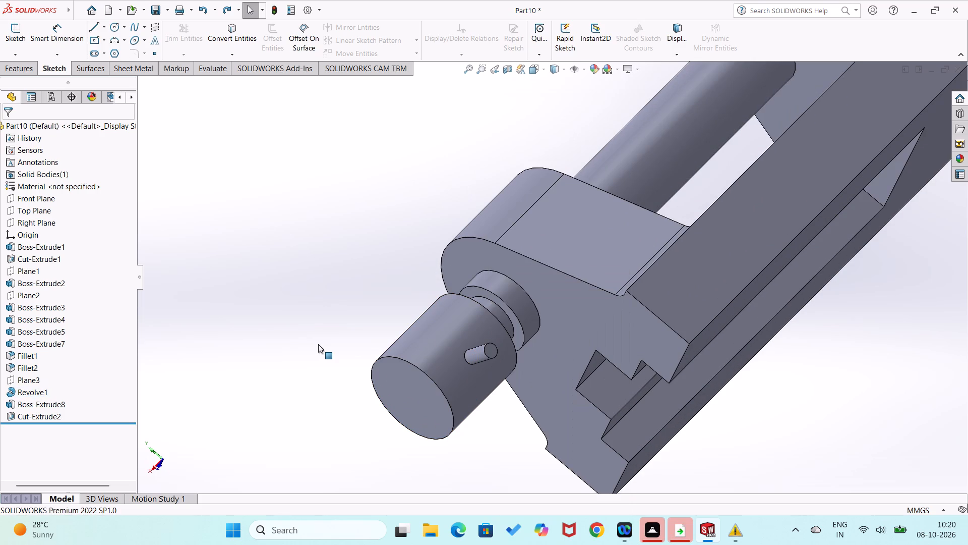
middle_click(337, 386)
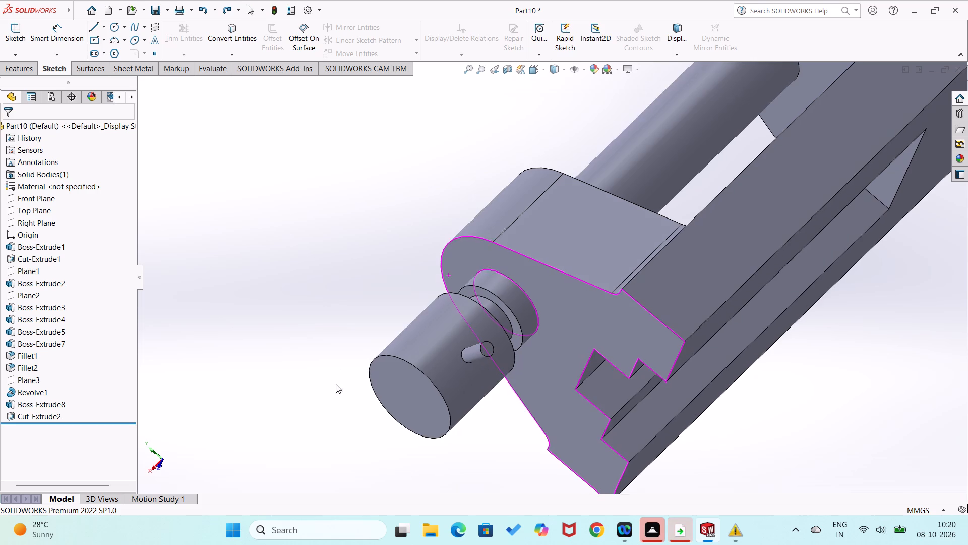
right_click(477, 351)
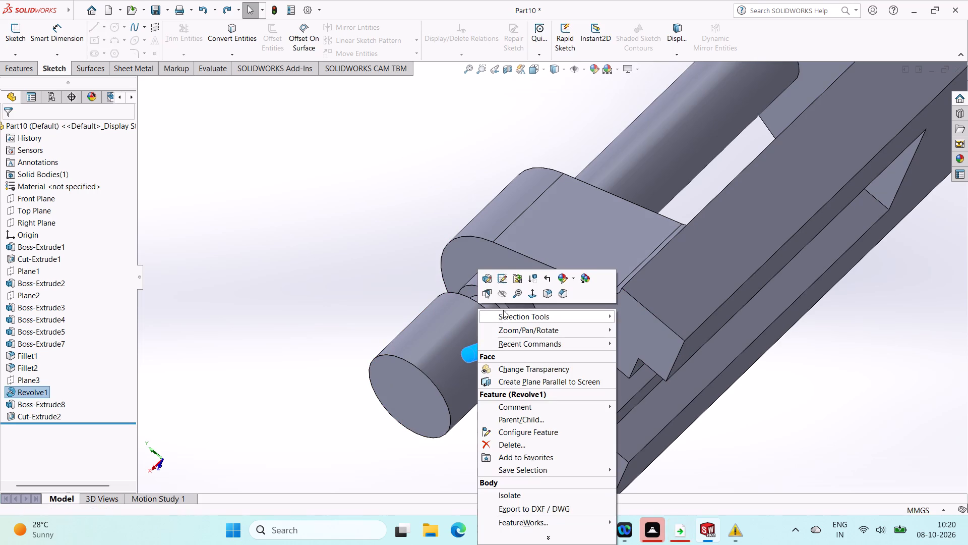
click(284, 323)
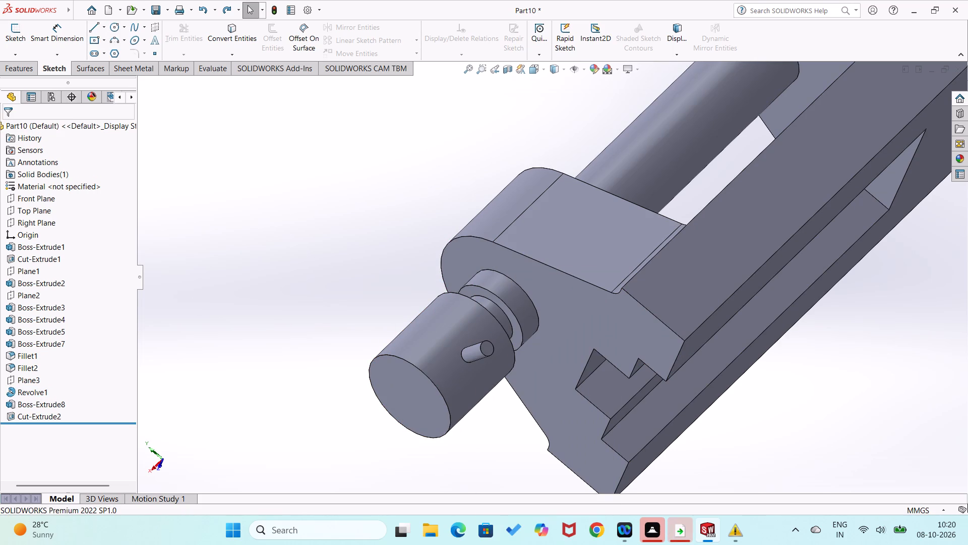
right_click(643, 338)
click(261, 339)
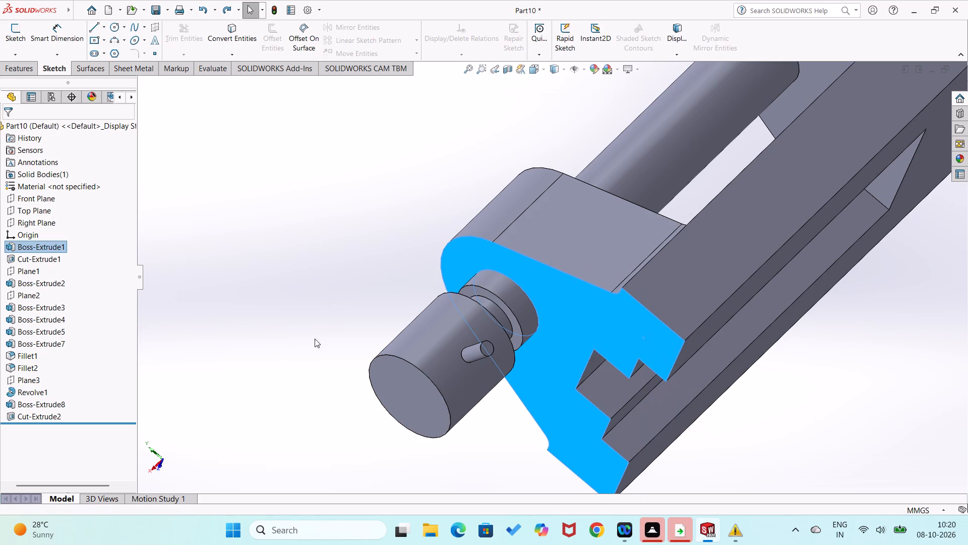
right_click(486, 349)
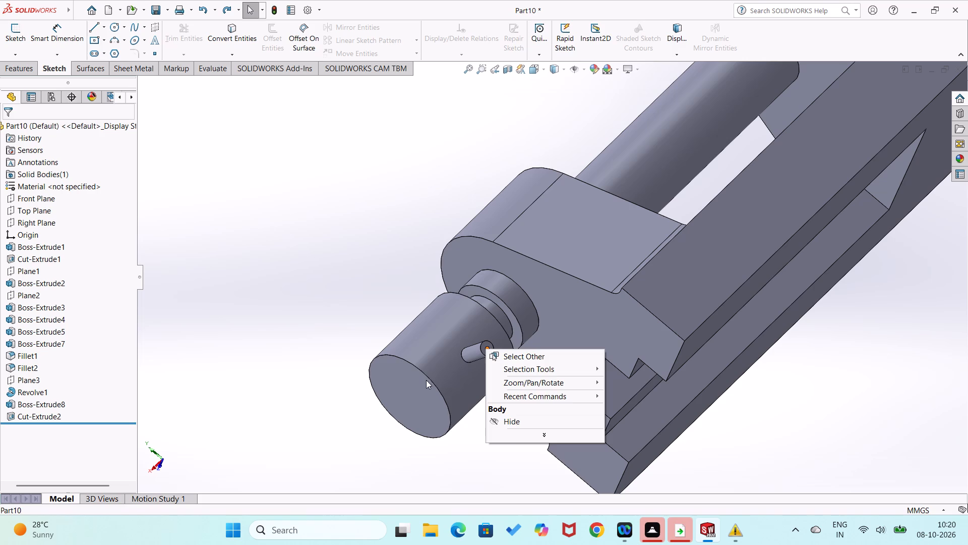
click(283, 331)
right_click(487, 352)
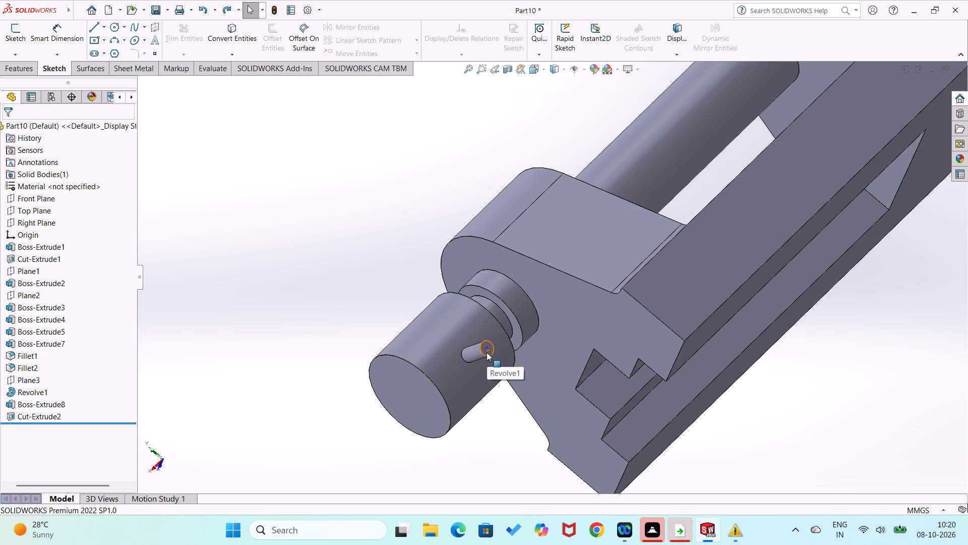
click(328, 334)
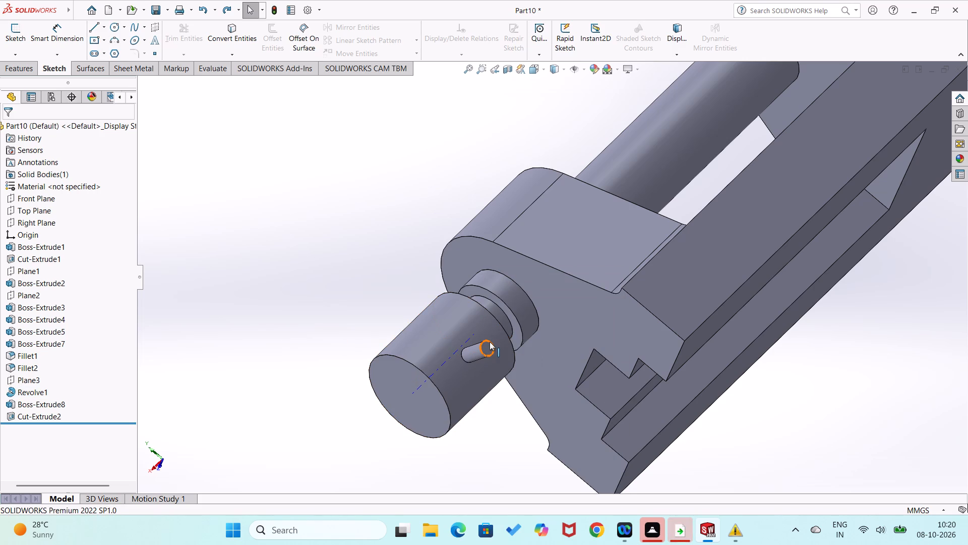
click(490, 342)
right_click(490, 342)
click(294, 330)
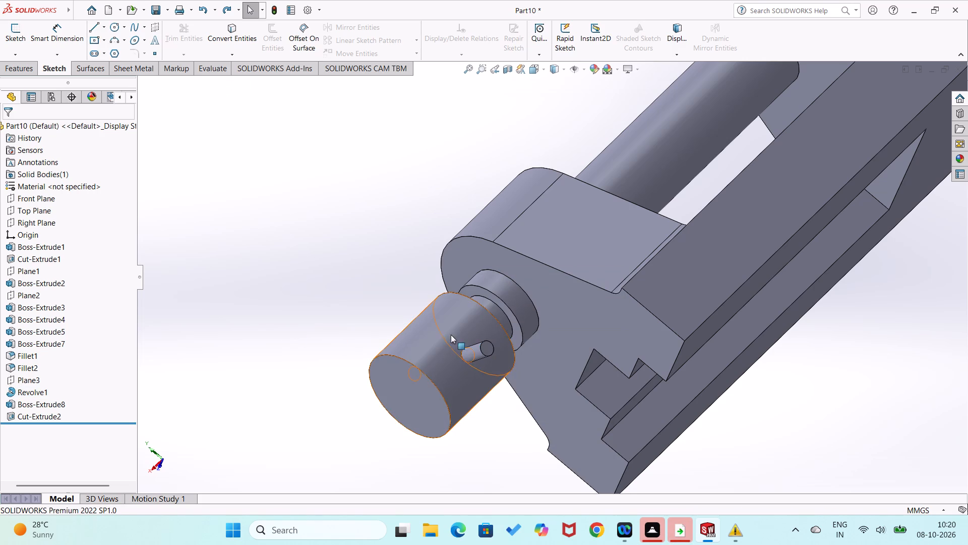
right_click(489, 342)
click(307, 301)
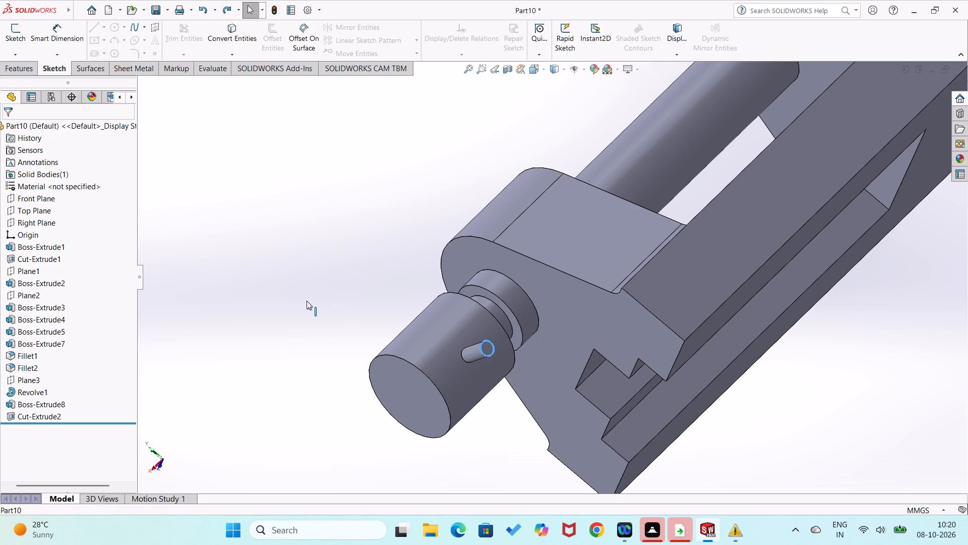
Inspect the handle bar ends and the whole vise from several angles, finishing in isometric view.
middle_drag(345, 330, 421, 359)
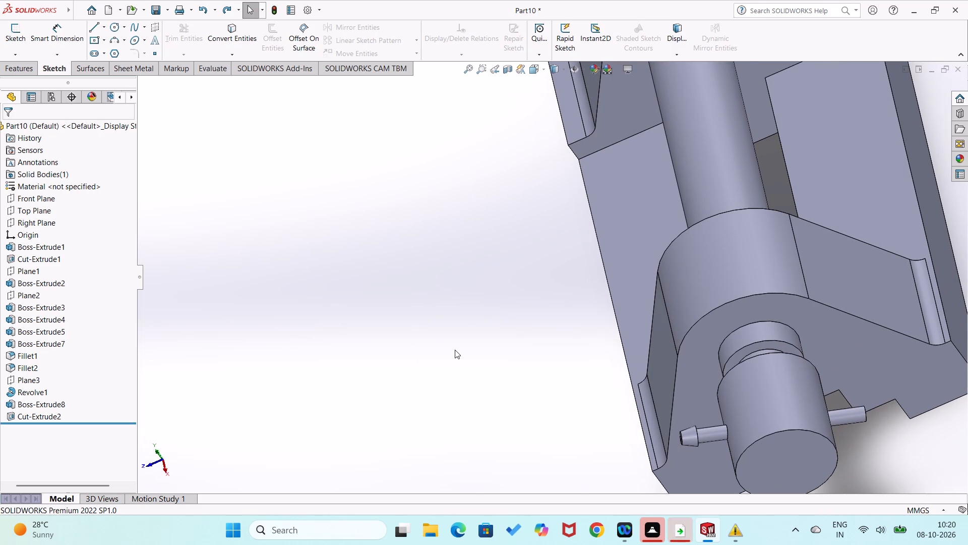
middle_drag(457, 350, 465, 334)
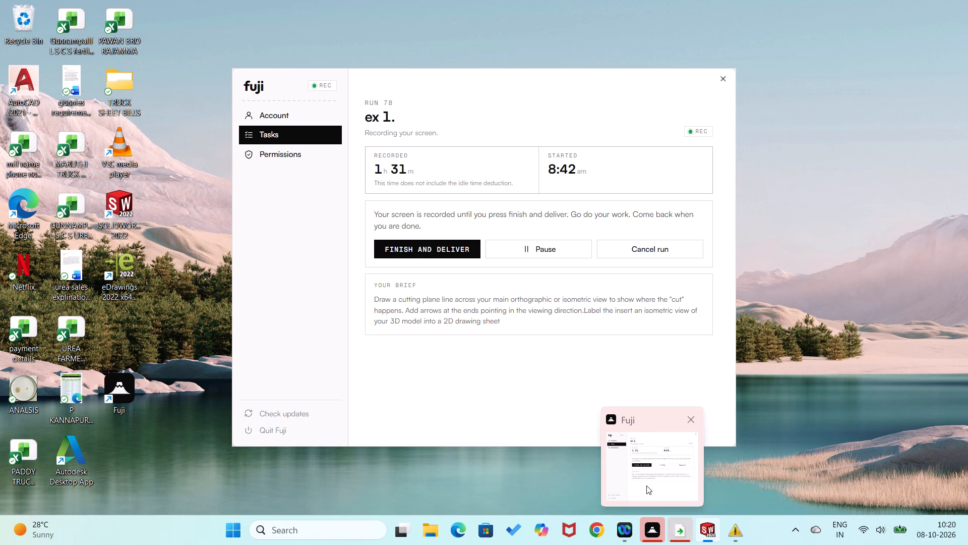
scroll(488, 368, up, 1)
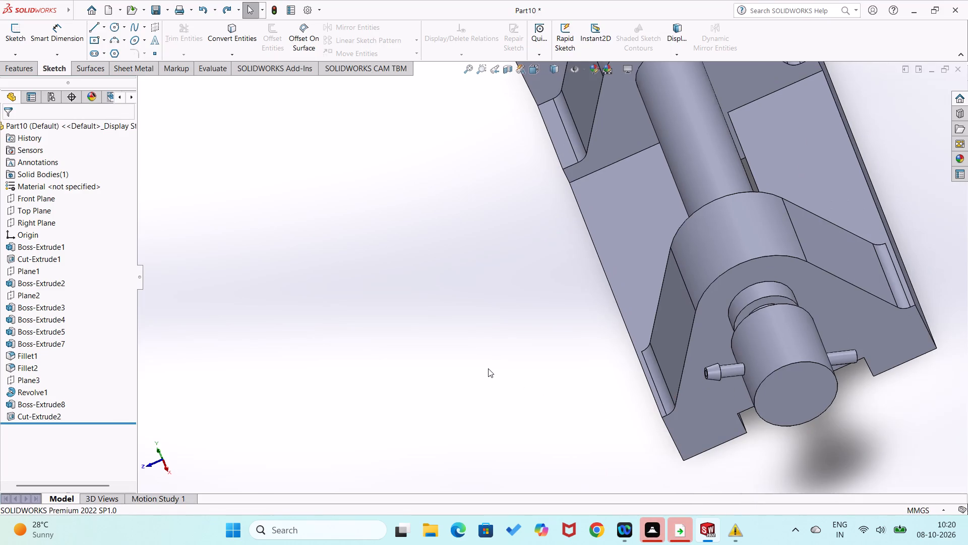
scroll(488, 368, up, 3)
middle_click(488, 368)
middle_drag(492, 368, 551, 313)
click(491, 405)
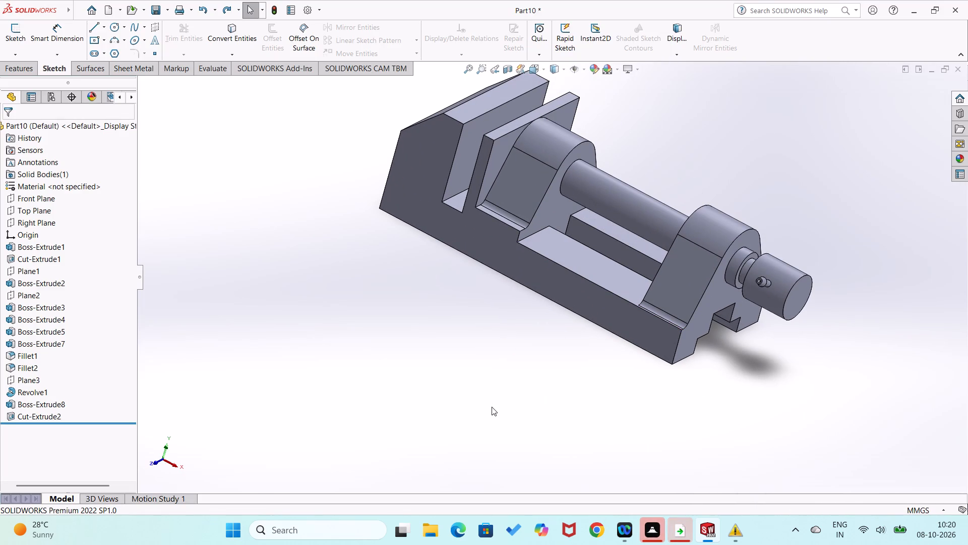
middle_drag(492, 407, 554, 446)
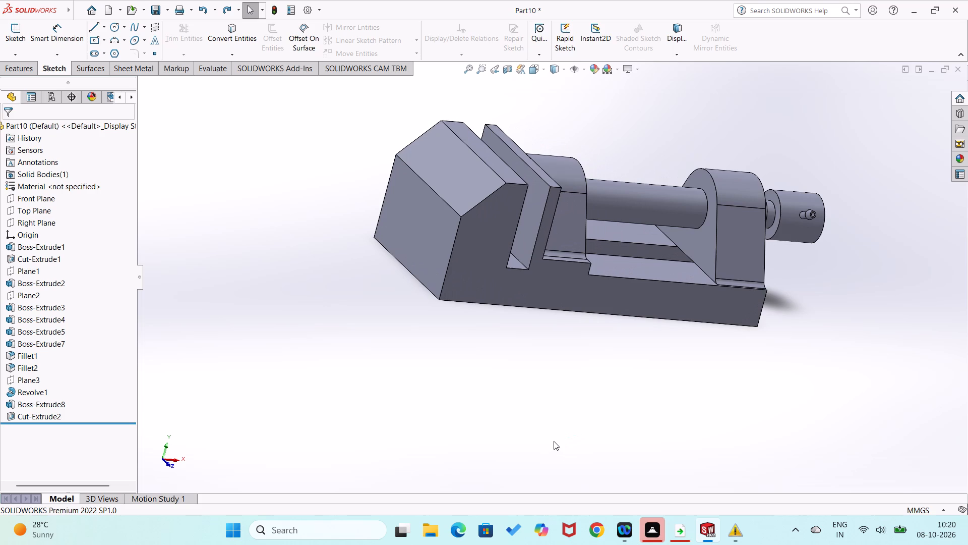
key(ctrl+7)
click(477, 452)
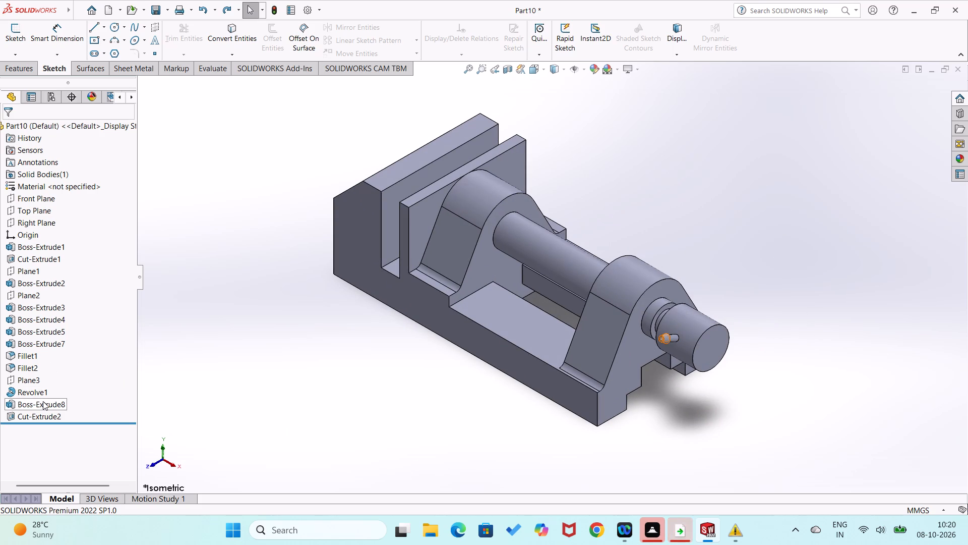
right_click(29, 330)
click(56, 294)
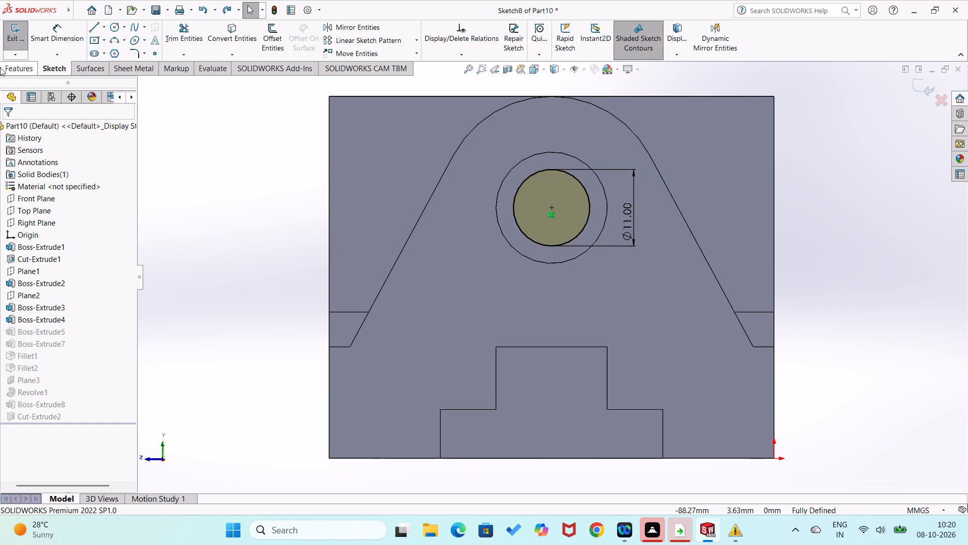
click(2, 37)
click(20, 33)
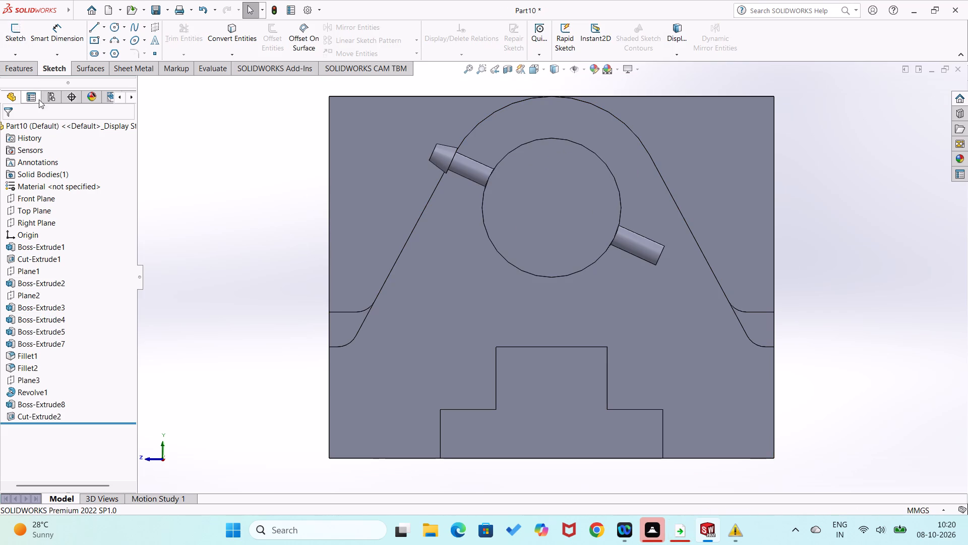
Edit Boss-Extrude5, the 11 mm diameter neck between the collar and the round head, and set its blind depth to 15 mm.
middle_drag(230, 339, 277, 372)
right_click(50, 333)
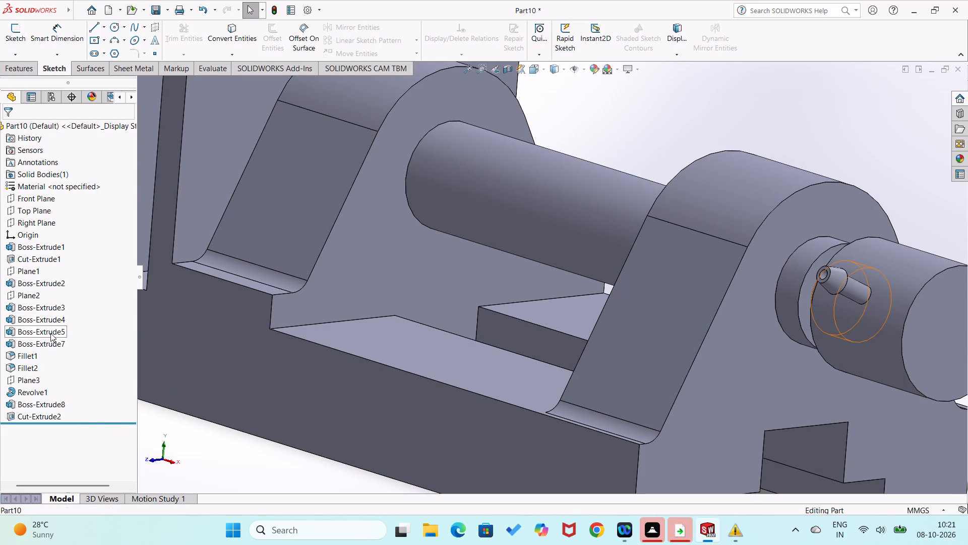
click(58, 293)
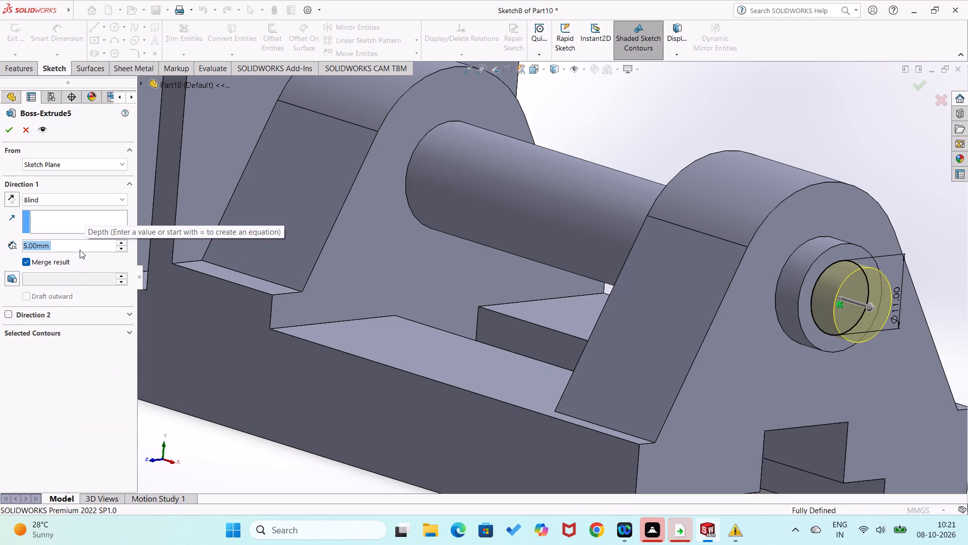
text(15)
key(Return)
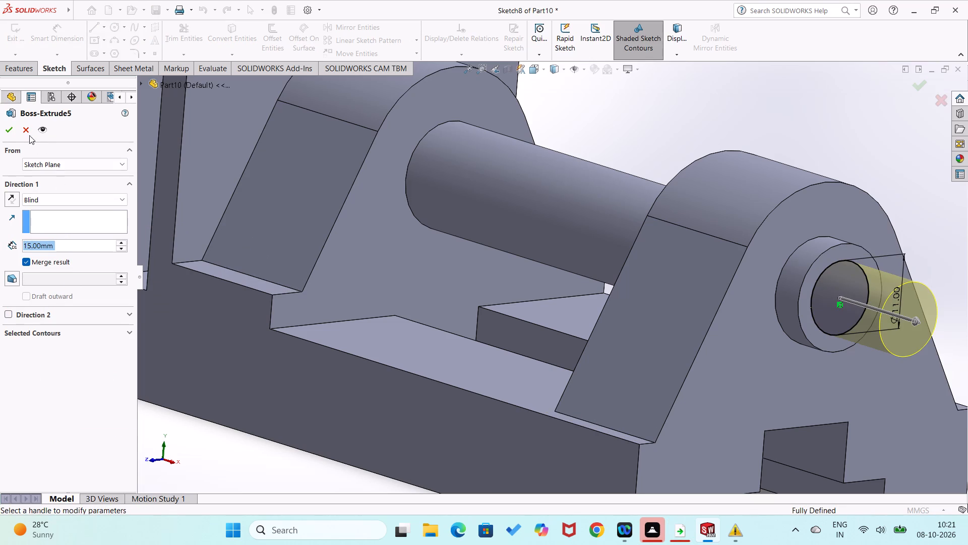
click(8, 133)
scroll(275, 322, up, 1)
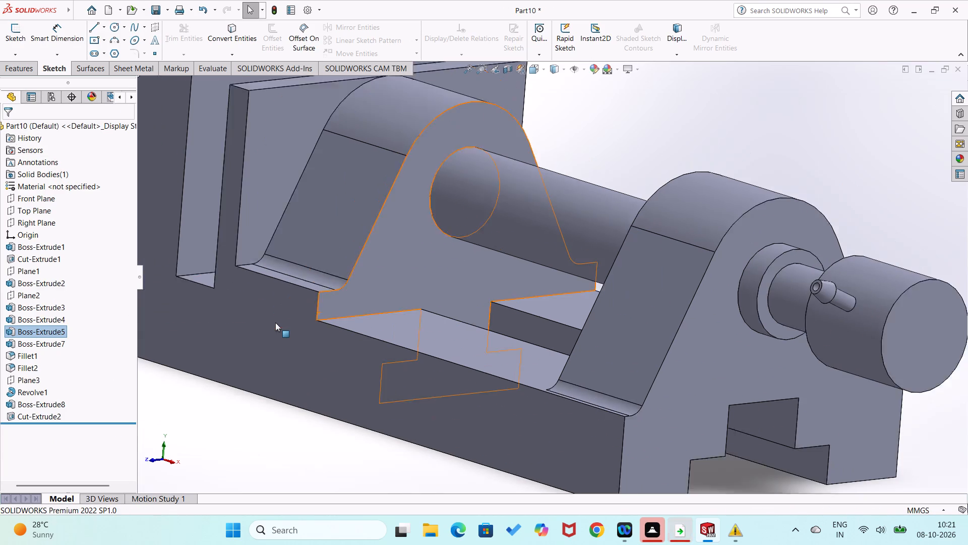
scroll(275, 322, up, 4)
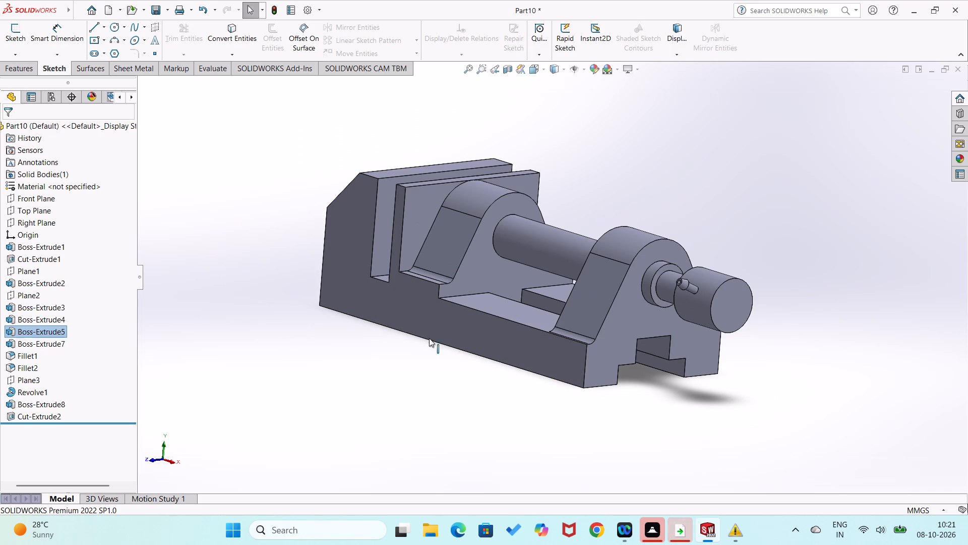
On the base's long side face, sketch an open three-line strip below the bottom edge, 144 mm long and about 4.4 mm deep, starting at the origin.
right_click(510, 342)
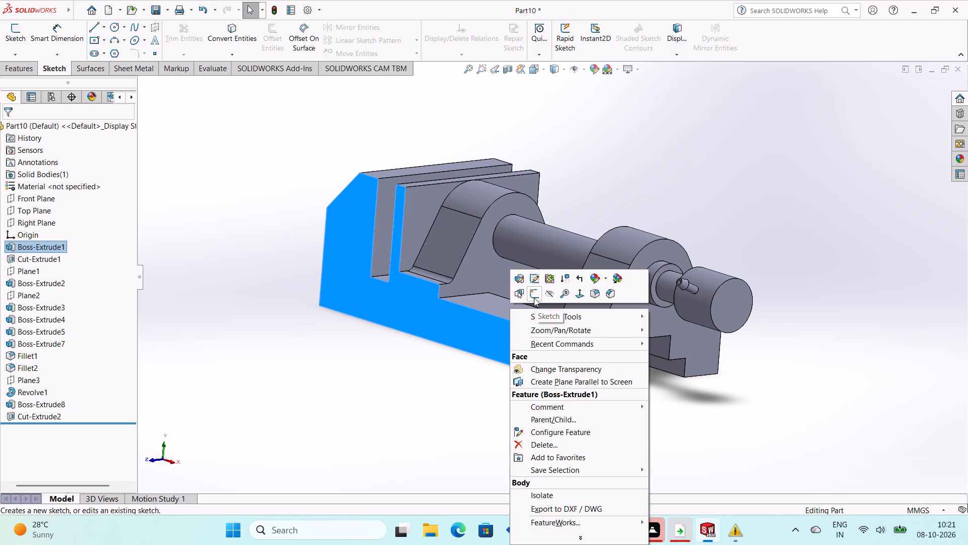
click(534, 298)
click(486, 384)
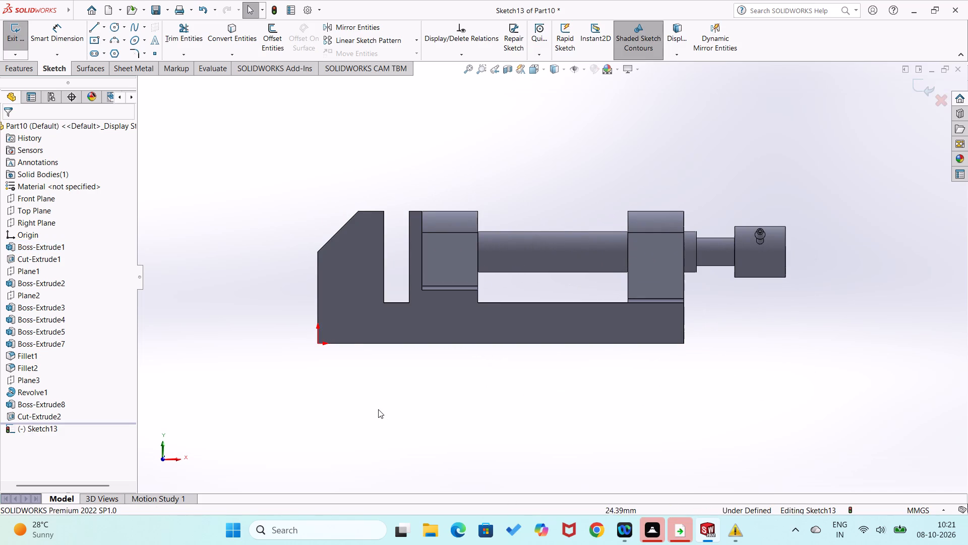
right_drag(378, 408, 328, 425)
click(318, 344)
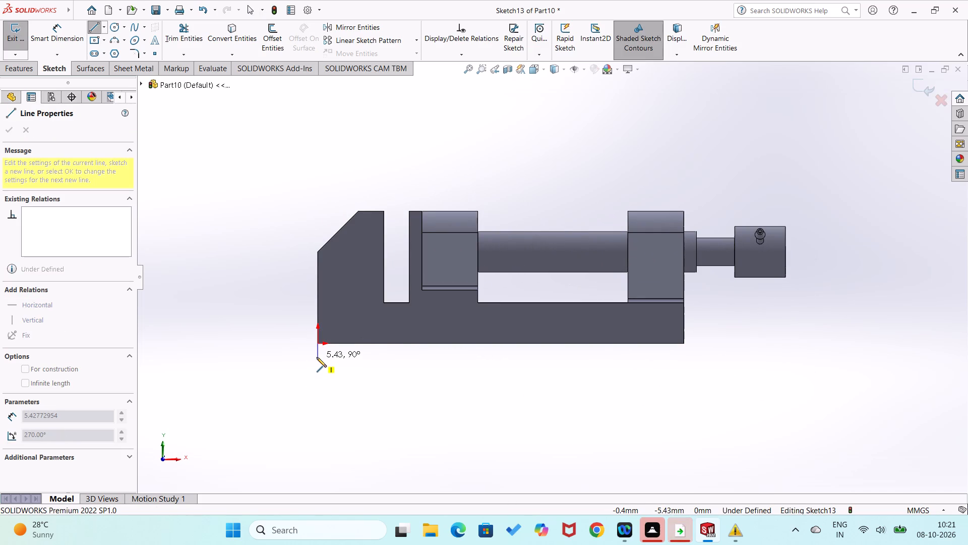
click(317, 355)
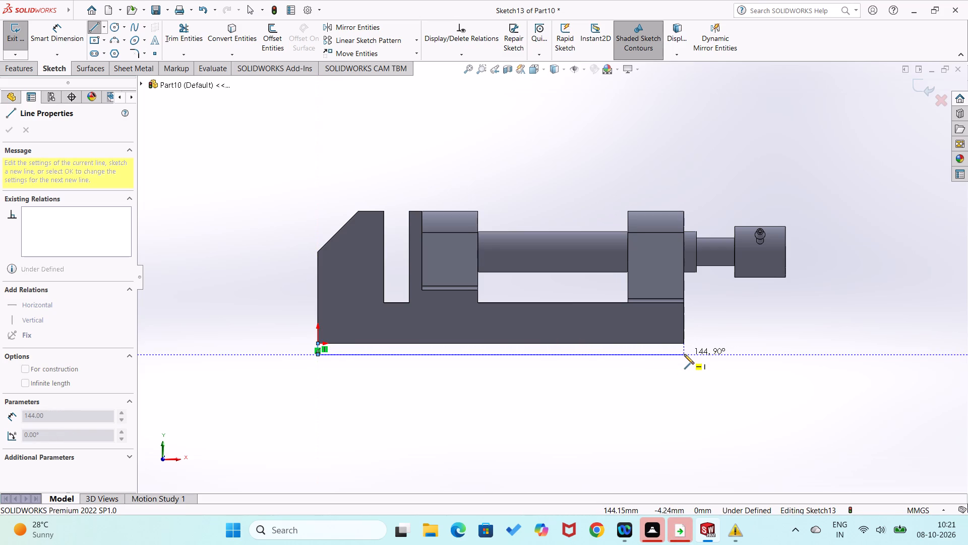
click(684, 355)
click(683, 344)
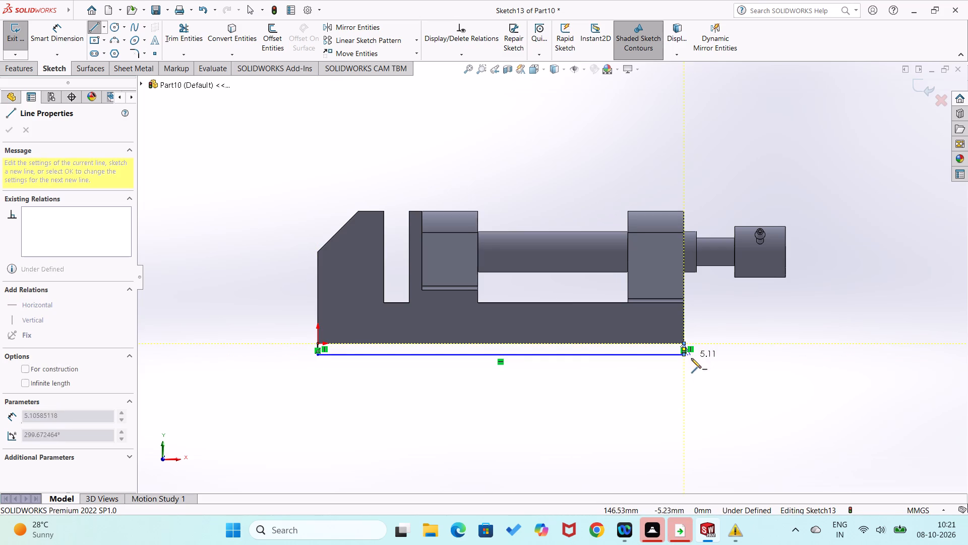
Dimension the strip's short vertical line at the origin to 3 mm.
right_drag(662, 419, 716, 344)
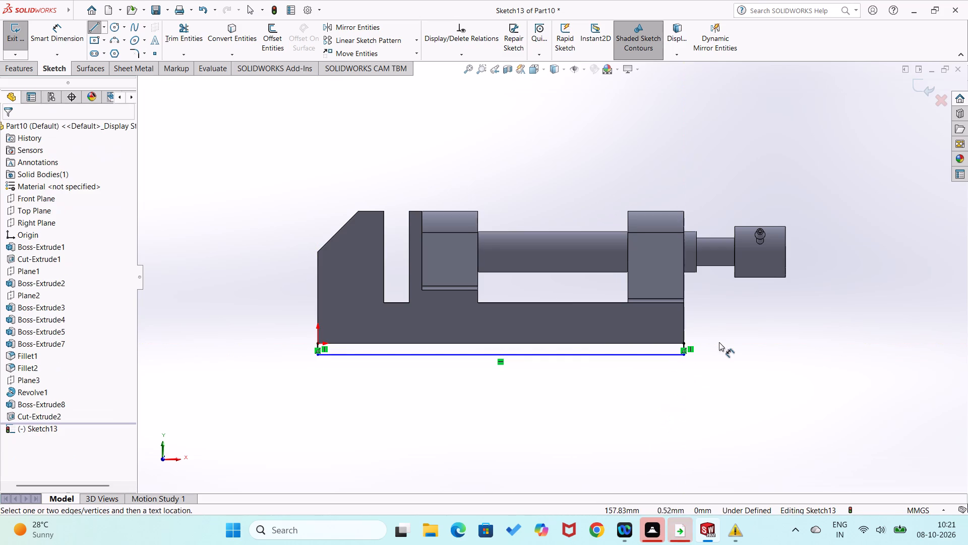
scroll(368, 416, down, 2)
scroll(342, 372, down, 3)
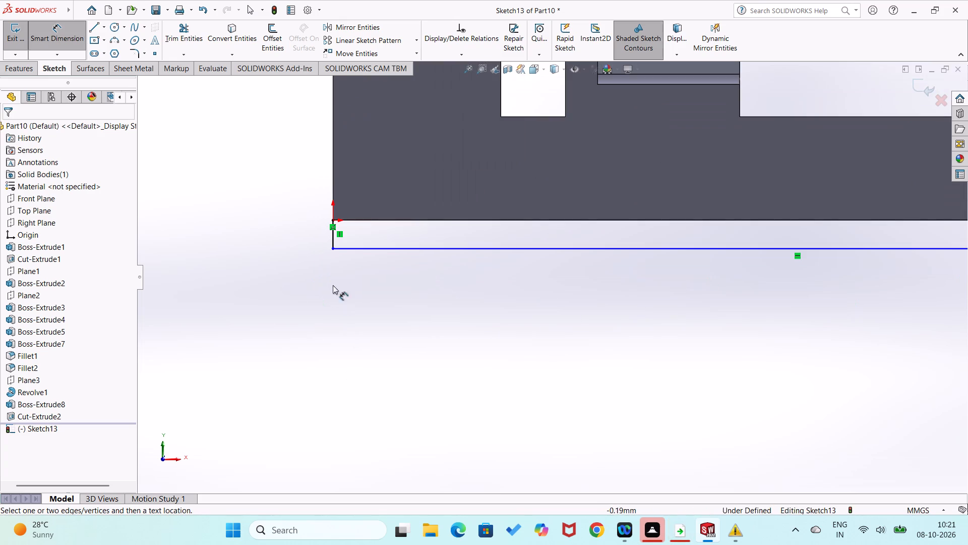
click(332, 244)
click(305, 255)
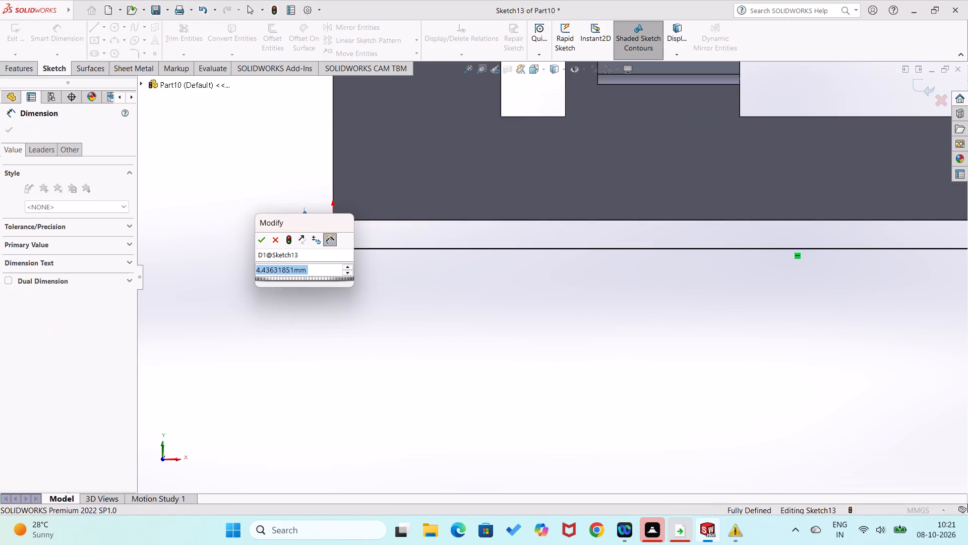
key(3)
key(Return)
click(333, 294)
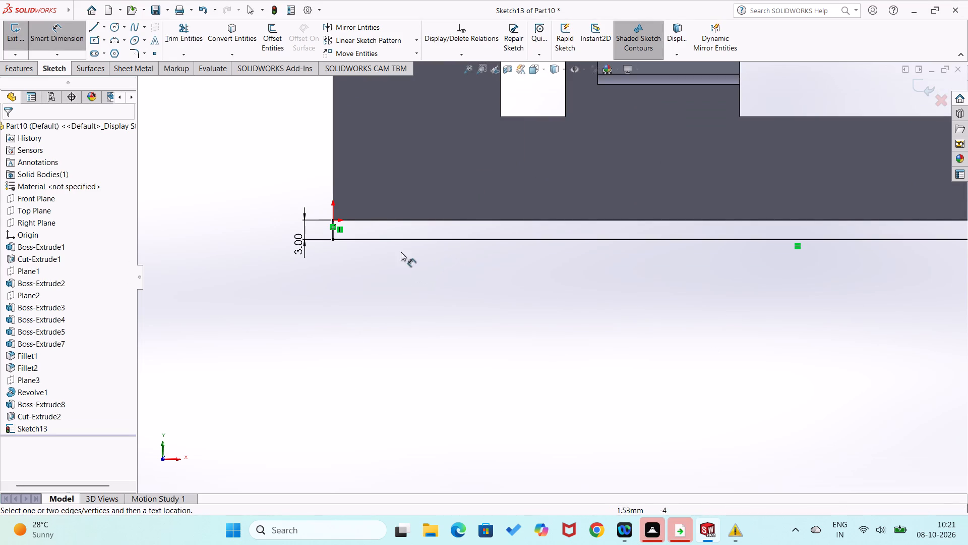
Close the strip profile with a horizontal line along the base's bottom edge from the origin to the opposite corner.
right_drag(409, 291, 356, 323)
click(332, 221)
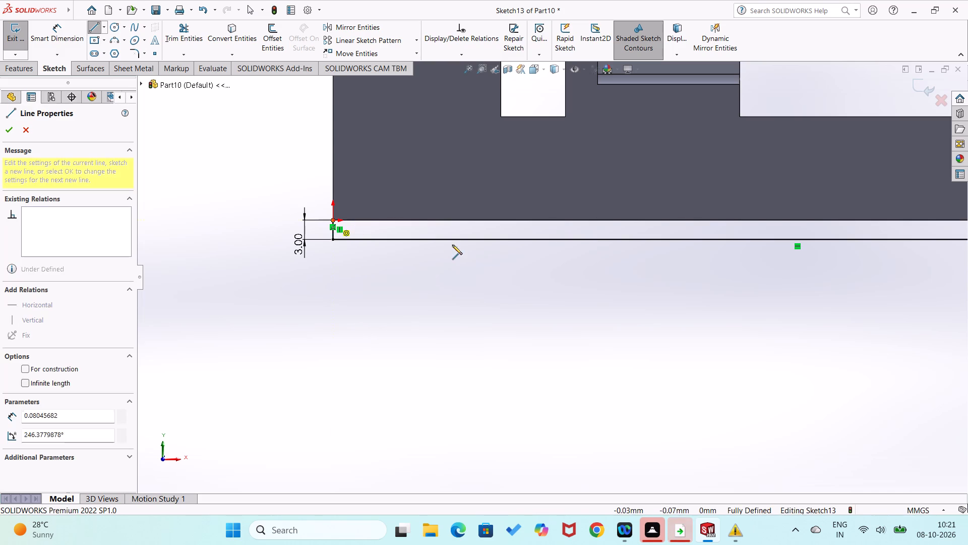
scroll(579, 241, up, 2)
scroll(755, 258, up, 3)
scroll(808, 253, down, 3)
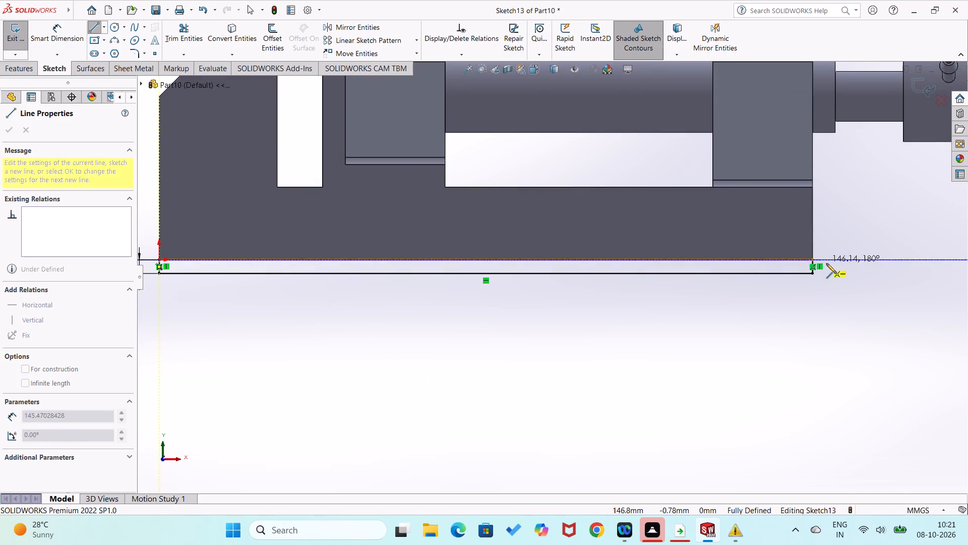
click(812, 257)
right_drag(828, 322, 842, 274)
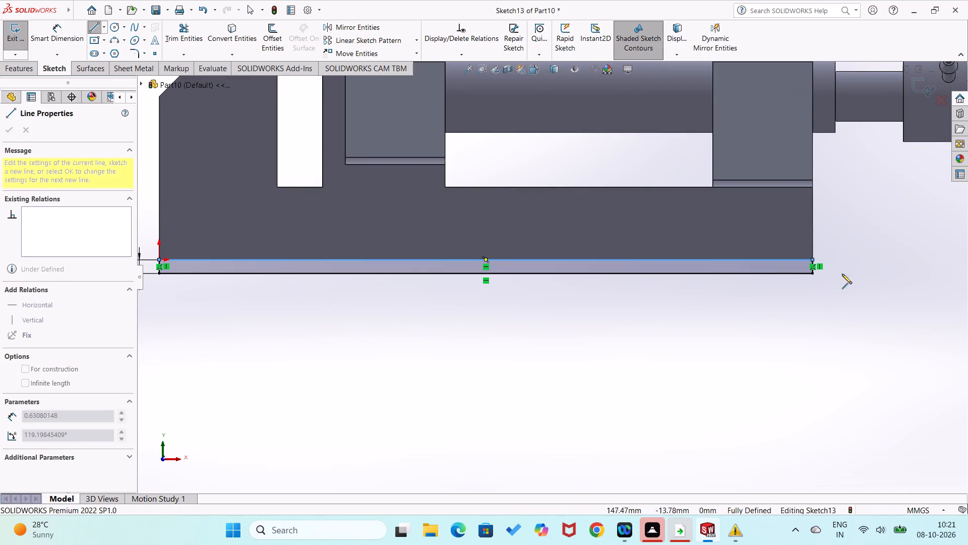
right_drag(842, 274, 840, 269)
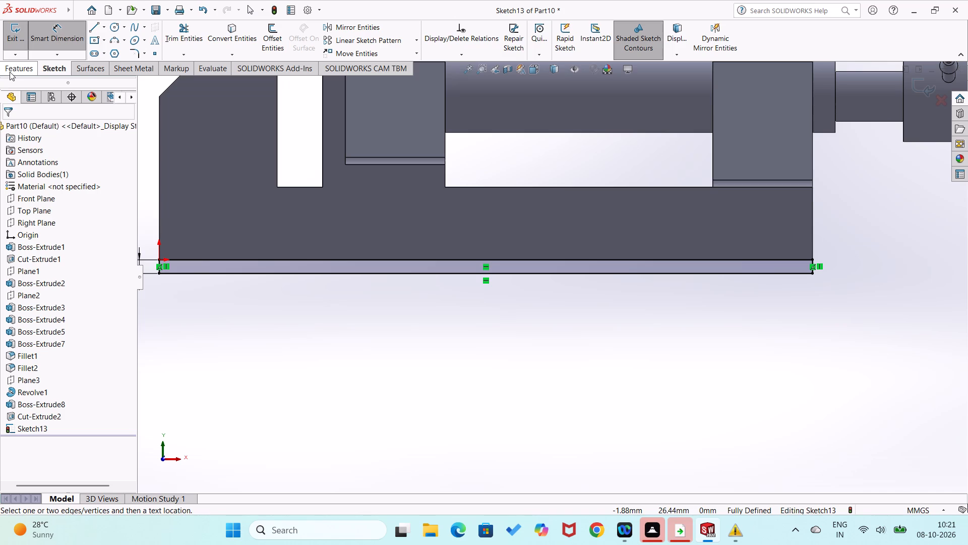
Extrude the closed 3 mm strip profile to a 16 mm blind depth, reversed so it runs inward beneath the base.
click(10, 72)
click(17, 39)
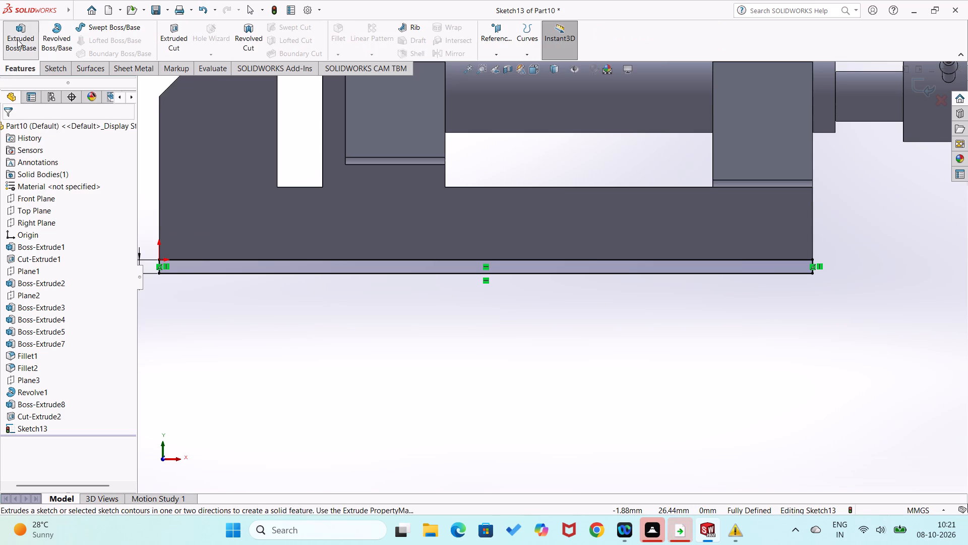
scroll(272, 261, down, 1)
middle_drag(270, 262, 244, 274)
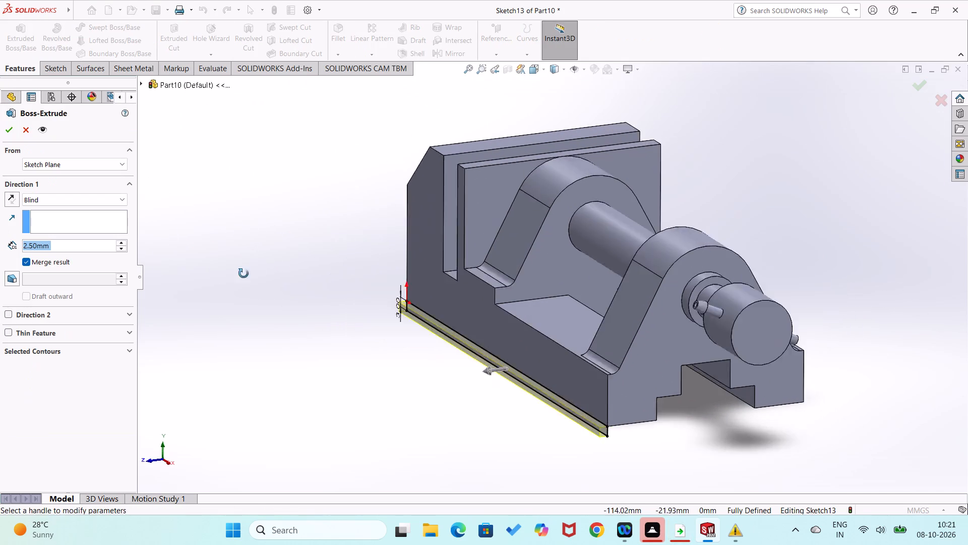
middle_drag(244, 274, 228, 277)
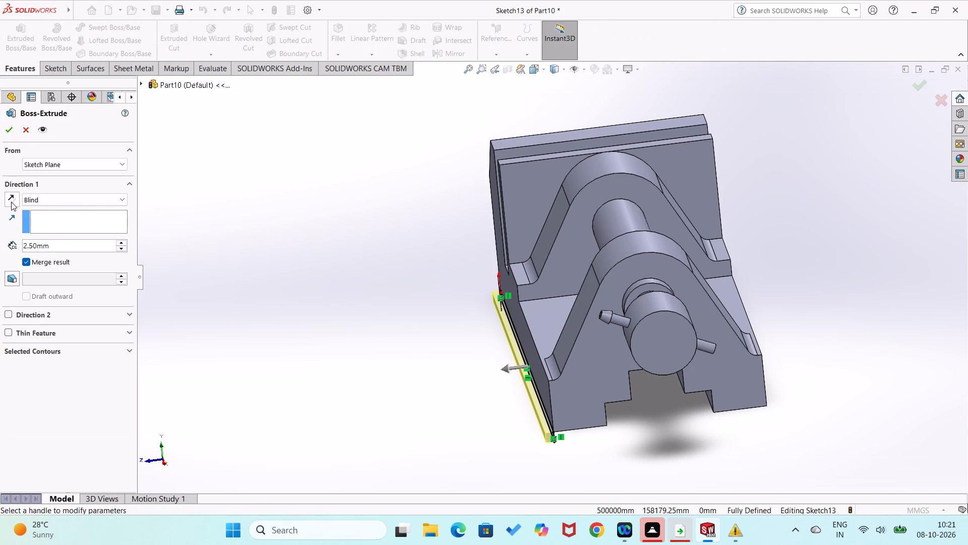
click(14, 202)
drag(93, 246, 69, 245)
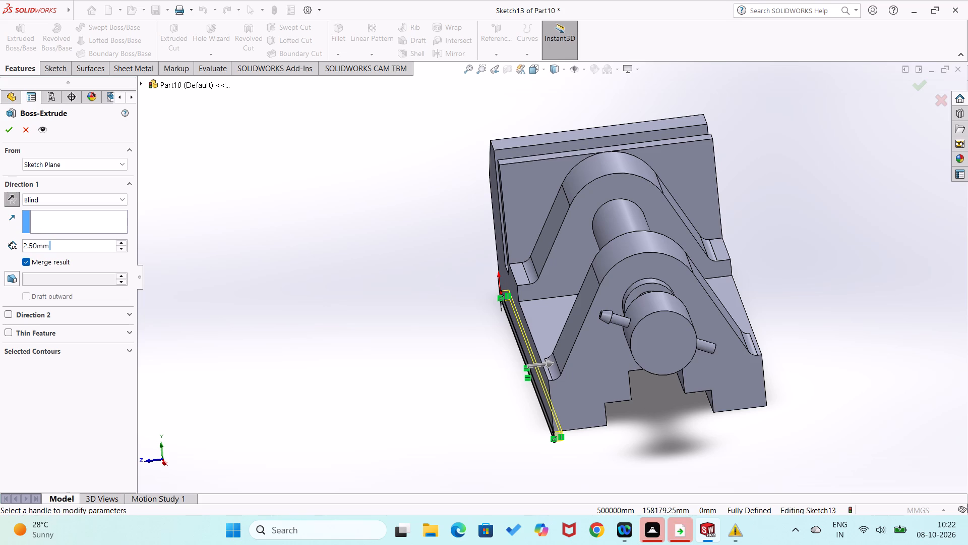
drag(69, 245, 0, 246)
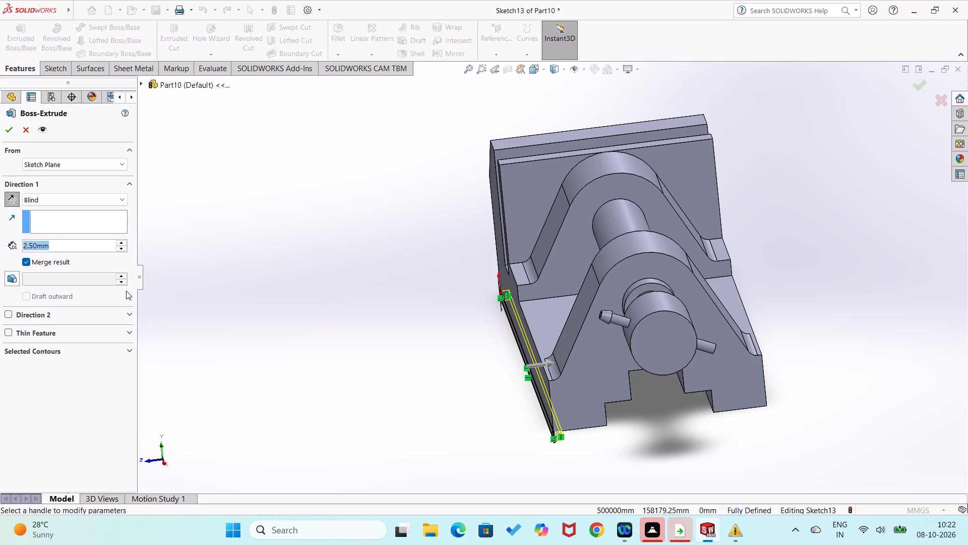
text(16)
key(Return)
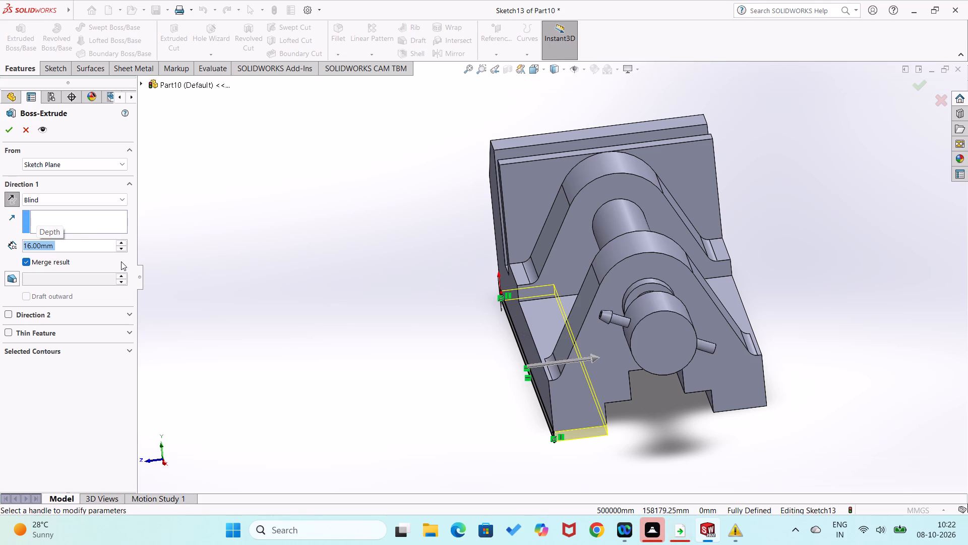
middle_drag(426, 447, 414, 420)
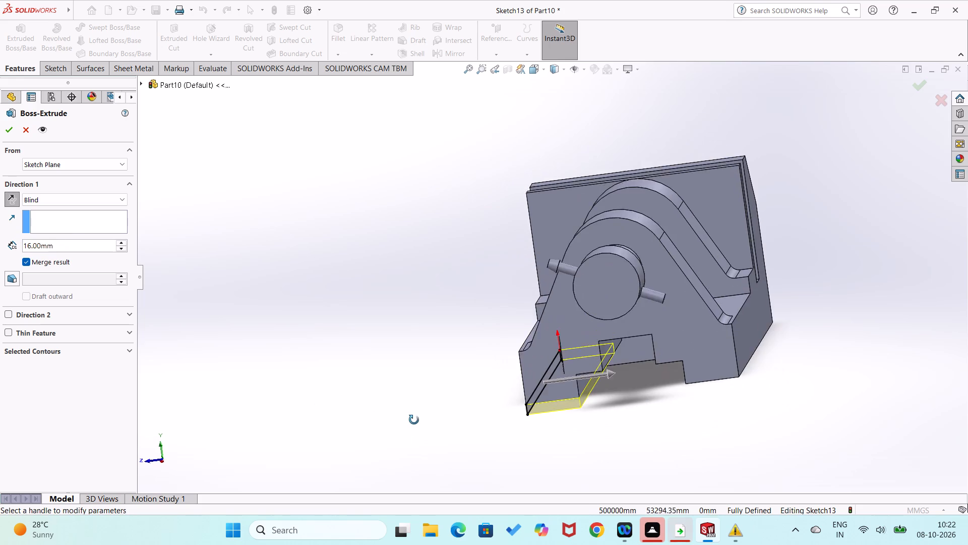
middle_drag(414, 420, 432, 409)
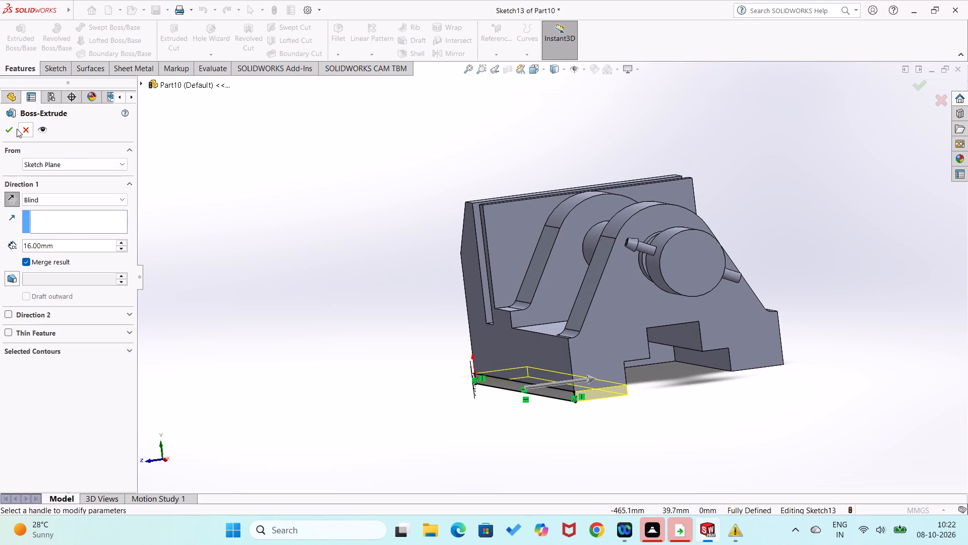
click(2, 127)
click(269, 320)
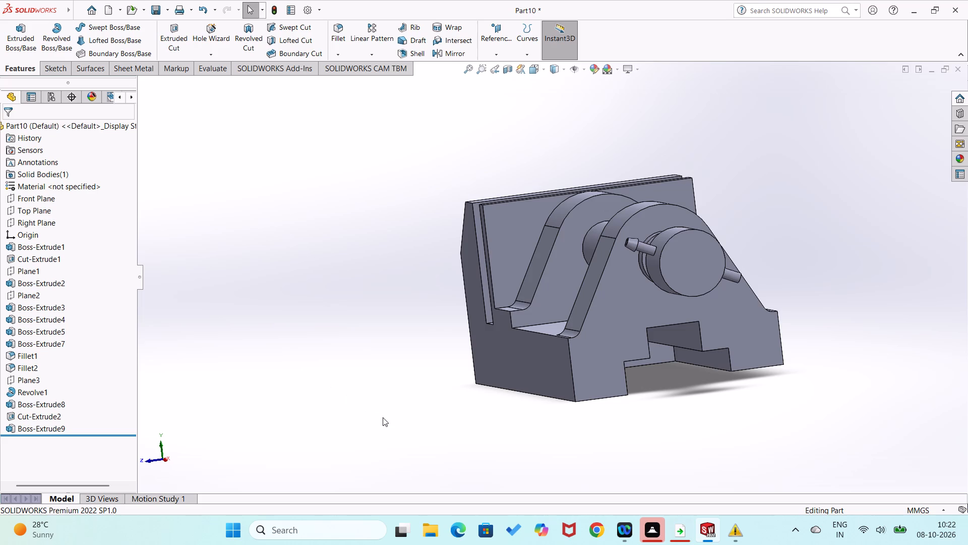
On the base's opposite long side face, sketch a 144 by 3 mm corner rectangle directly below the bottom edge.
middle_drag(383, 417, 287, 430)
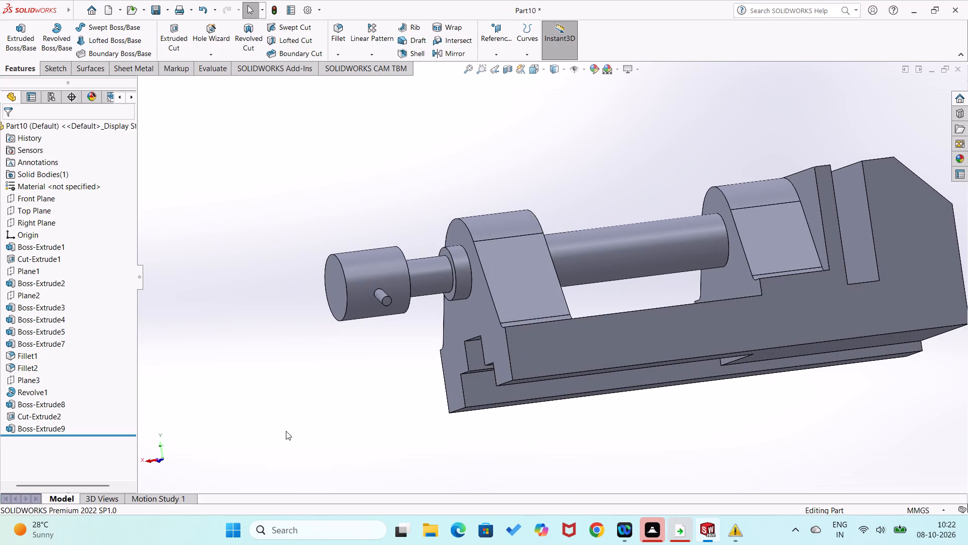
right_click(575, 357)
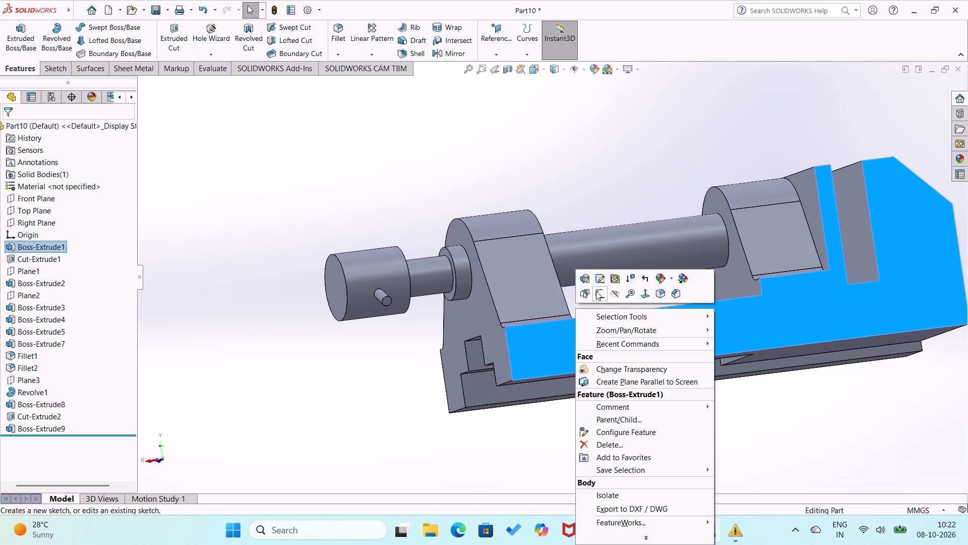
click(596, 291)
right_drag(640, 401, 624, 411)
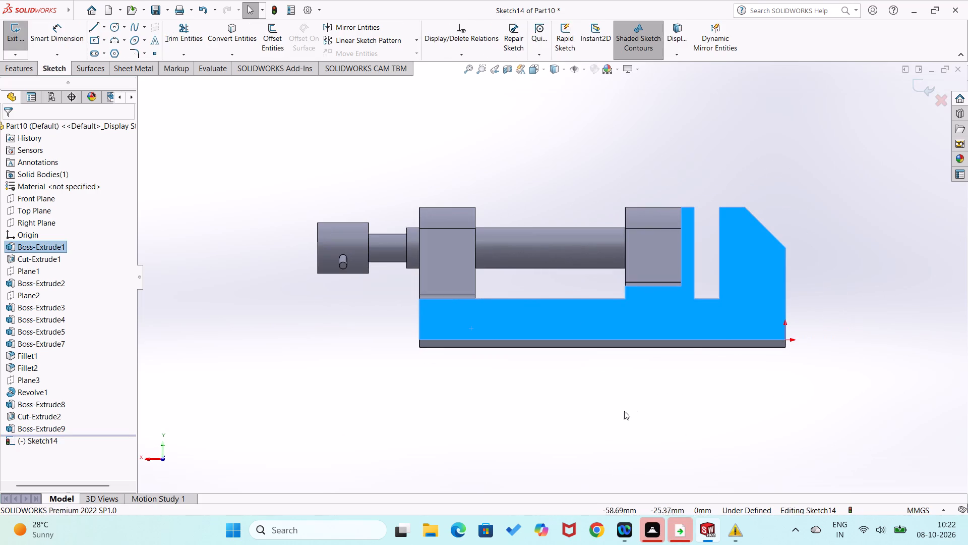
right_drag(624, 411, 609, 415)
right_drag(831, 343, 841, 423)
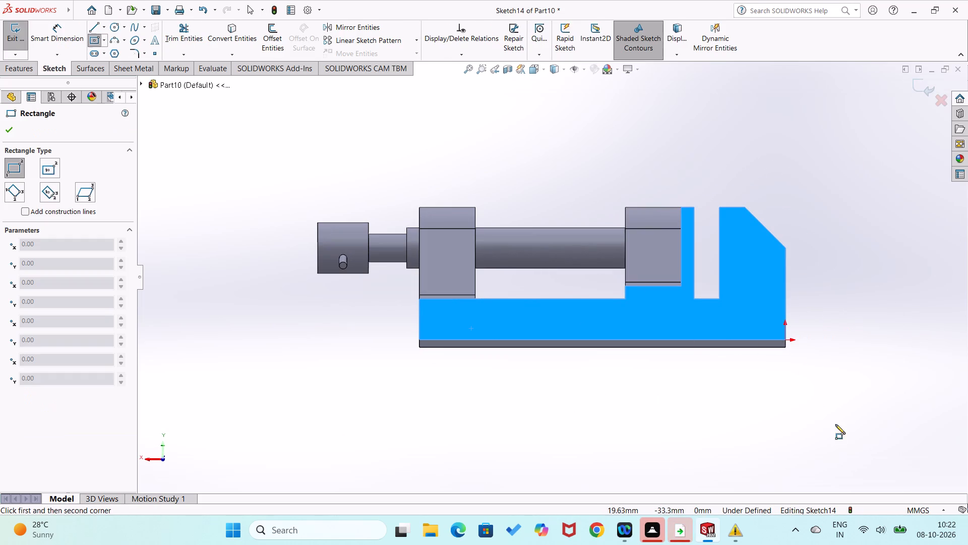
click(786, 347)
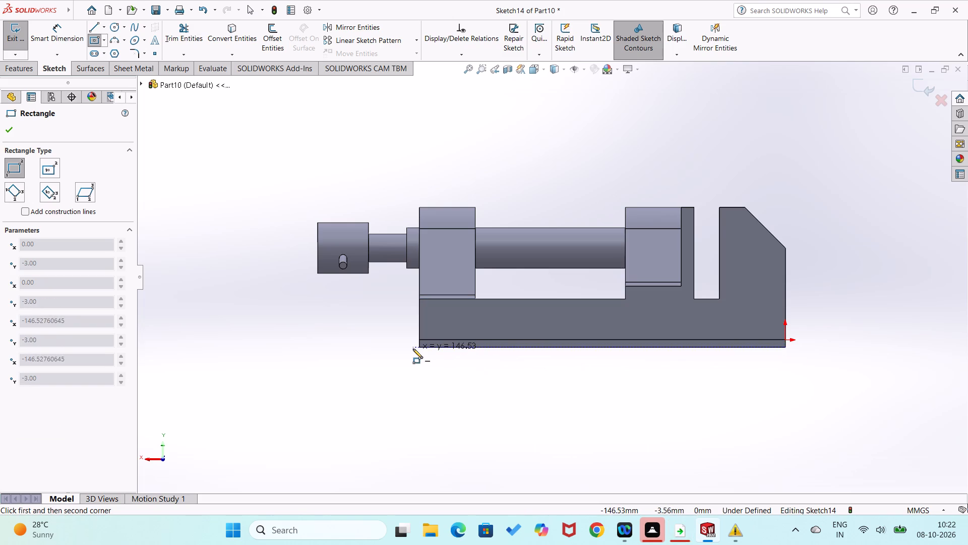
click(419, 340)
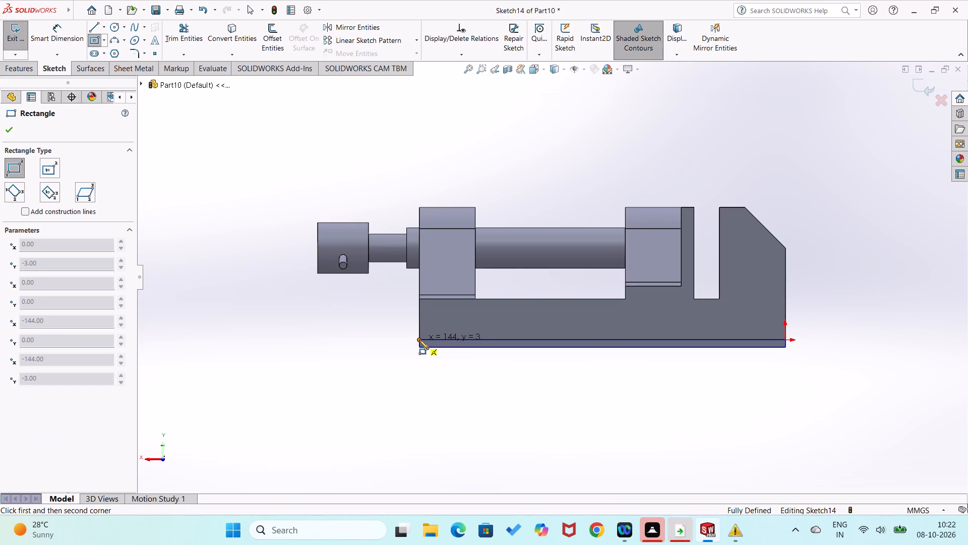
right_drag(328, 395, 333, 332)
Extrude the second strip rectangle to a 16 mm blind depth, reversed so it runs inward beneath the base.
middle_drag(367, 381, 405, 424)
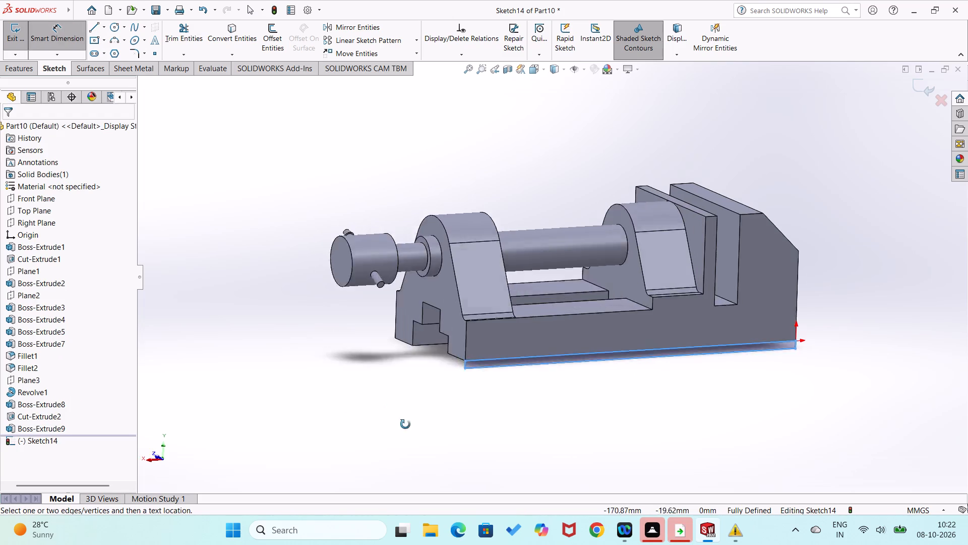
middle_drag(405, 424, 422, 450)
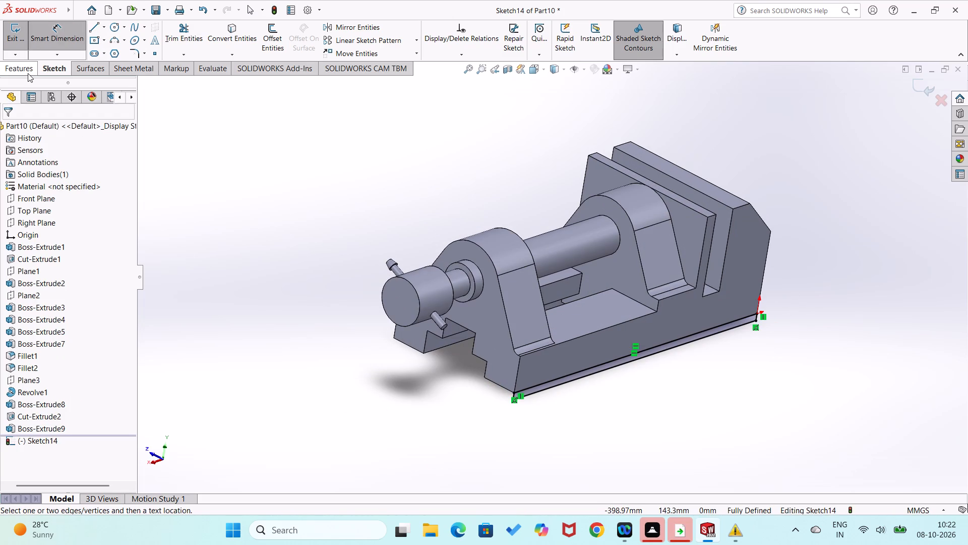
click(28, 73)
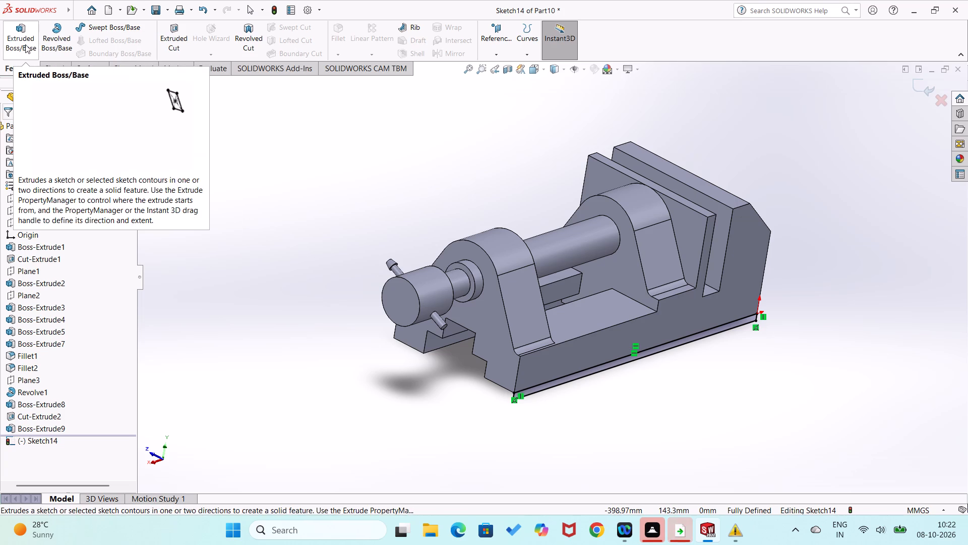
click(25, 44)
middle_drag(285, 317, 326, 359)
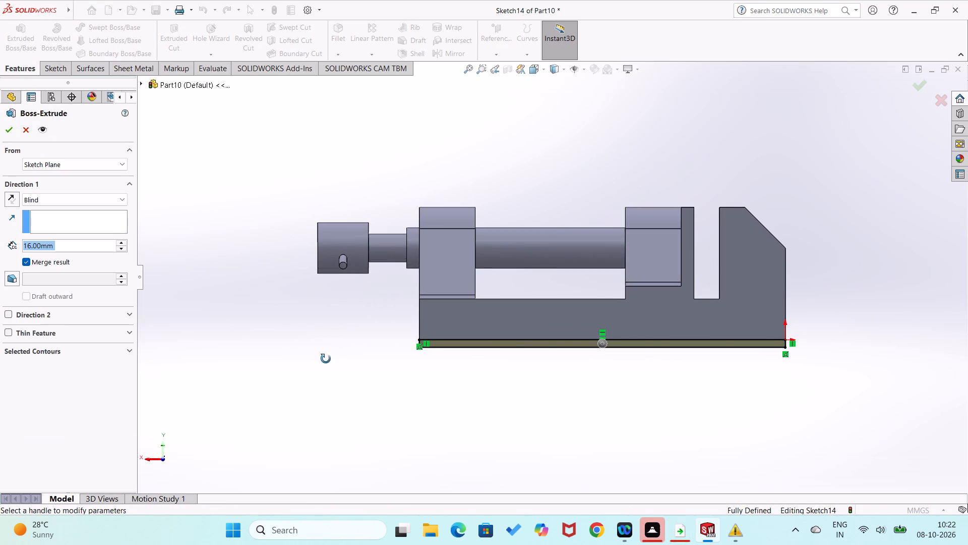
middle_drag(326, 359, 357, 400)
click(9, 192)
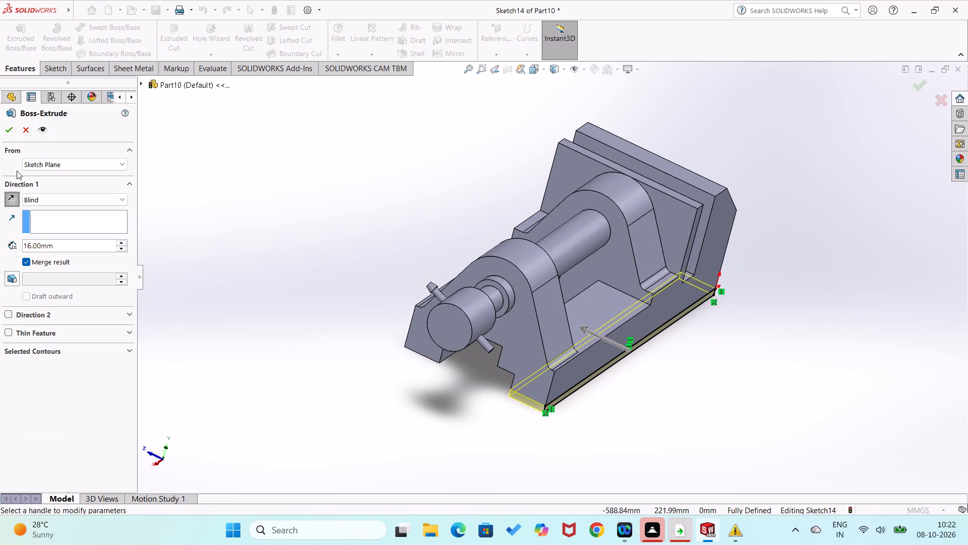
click(12, 131)
click(211, 264)
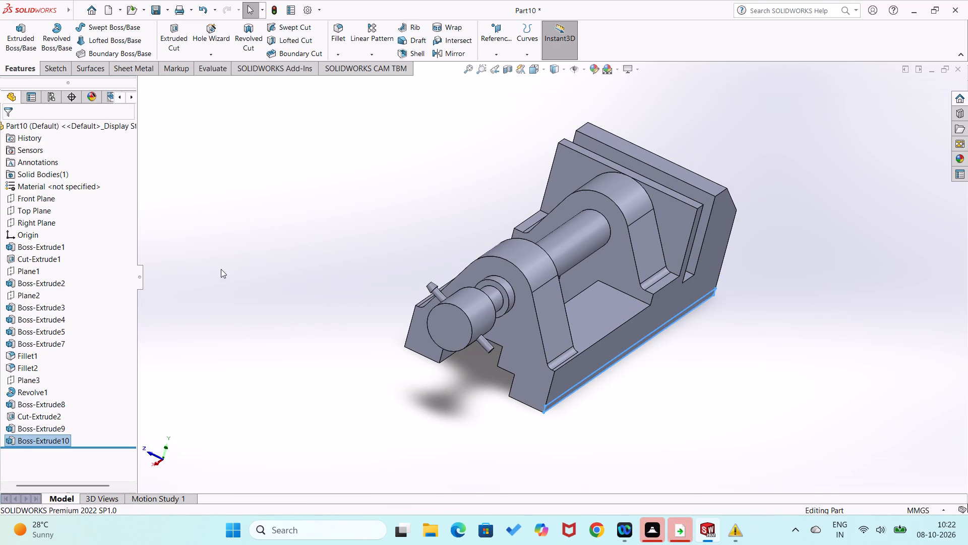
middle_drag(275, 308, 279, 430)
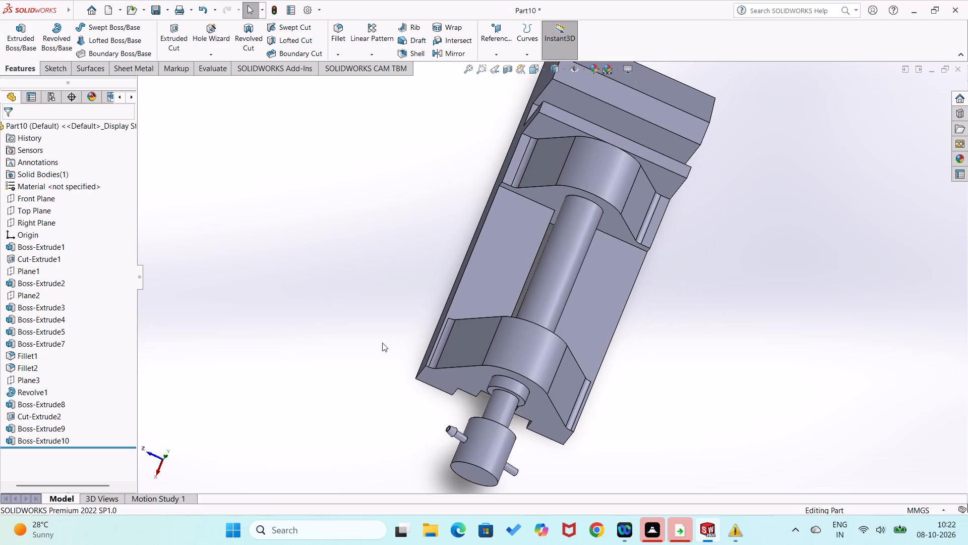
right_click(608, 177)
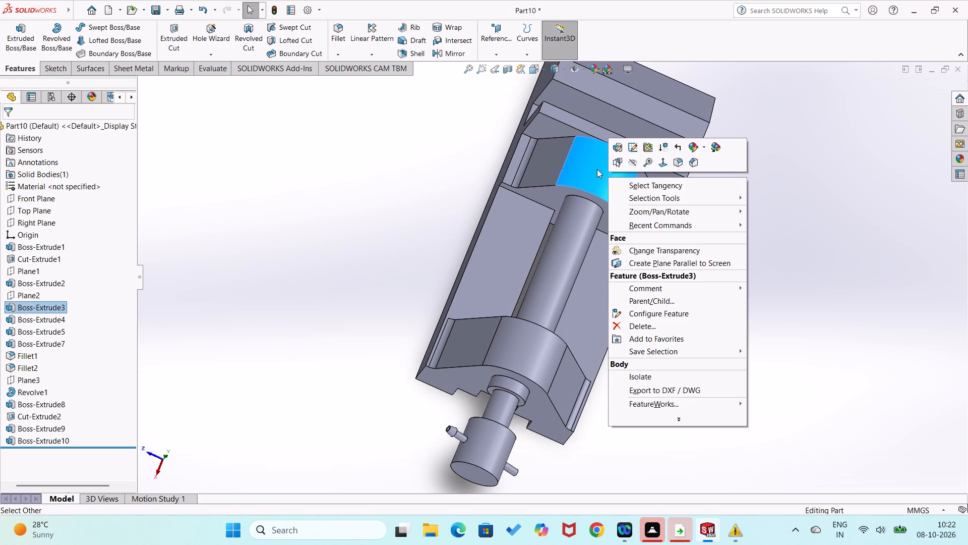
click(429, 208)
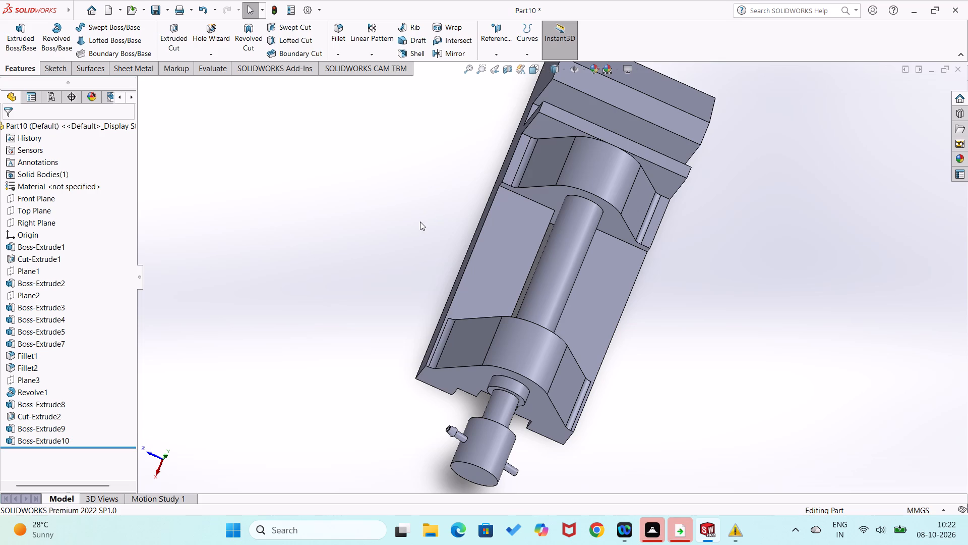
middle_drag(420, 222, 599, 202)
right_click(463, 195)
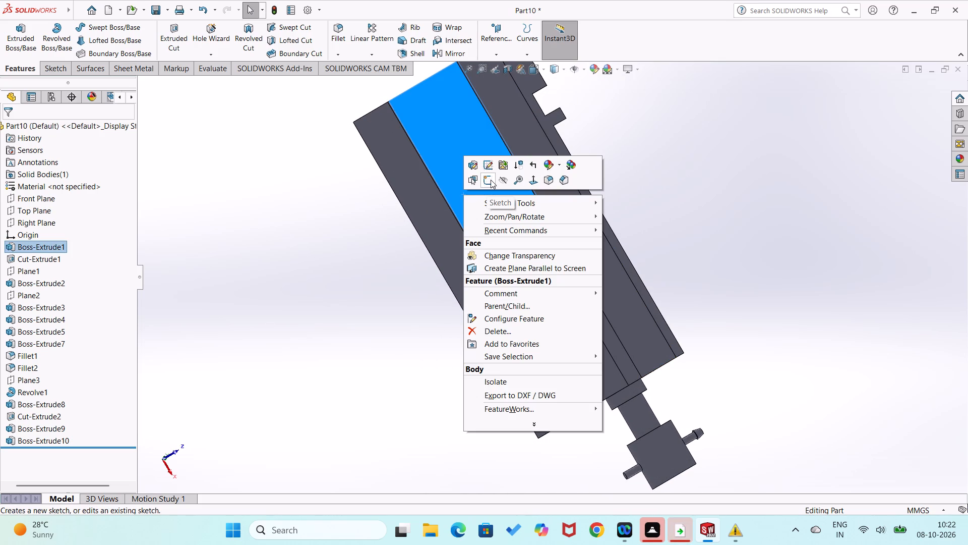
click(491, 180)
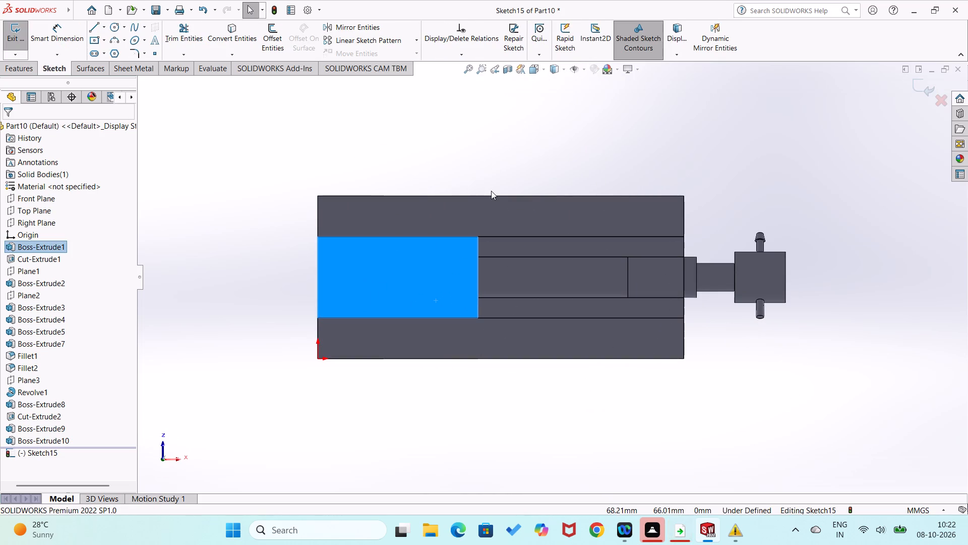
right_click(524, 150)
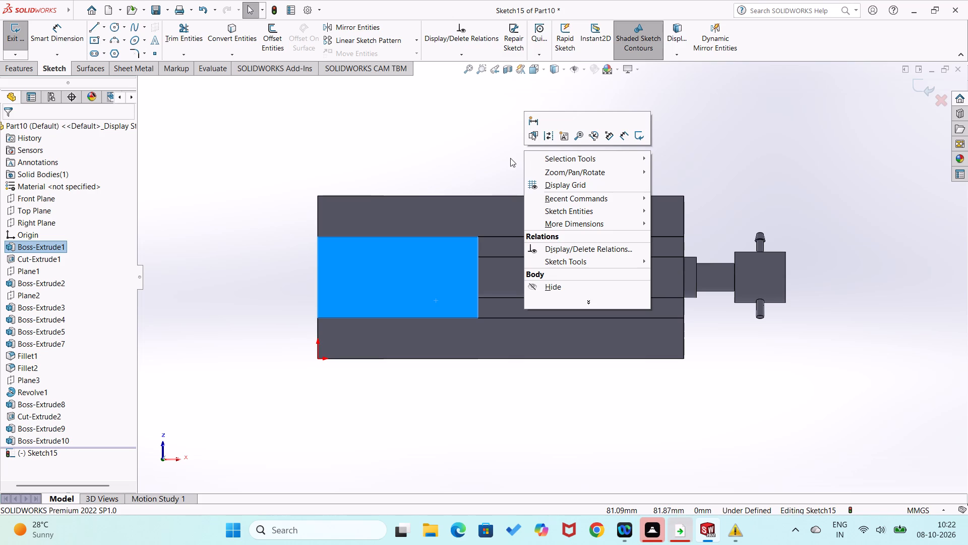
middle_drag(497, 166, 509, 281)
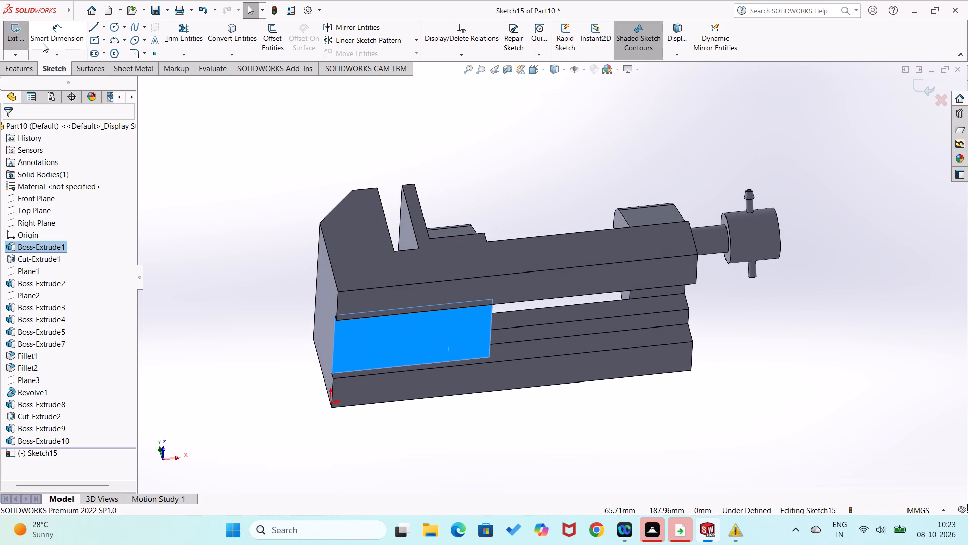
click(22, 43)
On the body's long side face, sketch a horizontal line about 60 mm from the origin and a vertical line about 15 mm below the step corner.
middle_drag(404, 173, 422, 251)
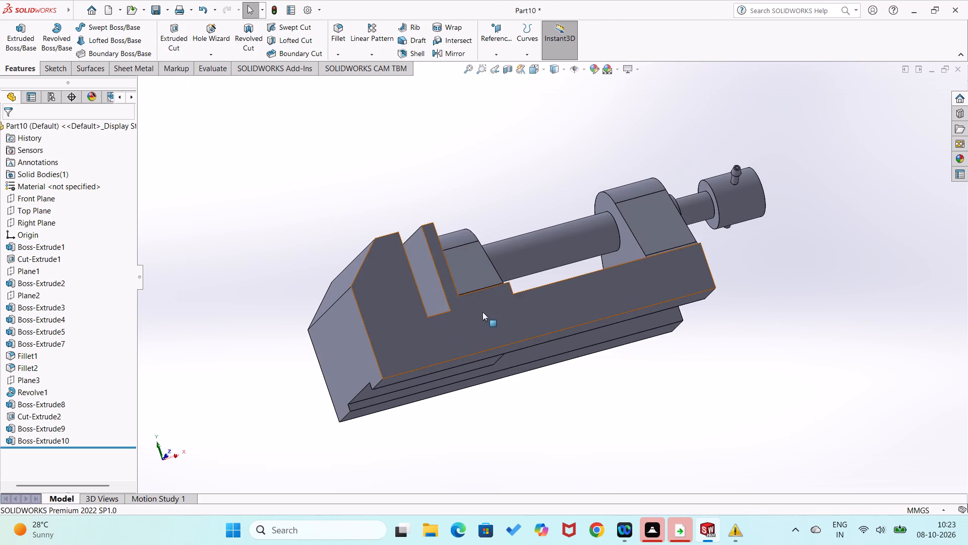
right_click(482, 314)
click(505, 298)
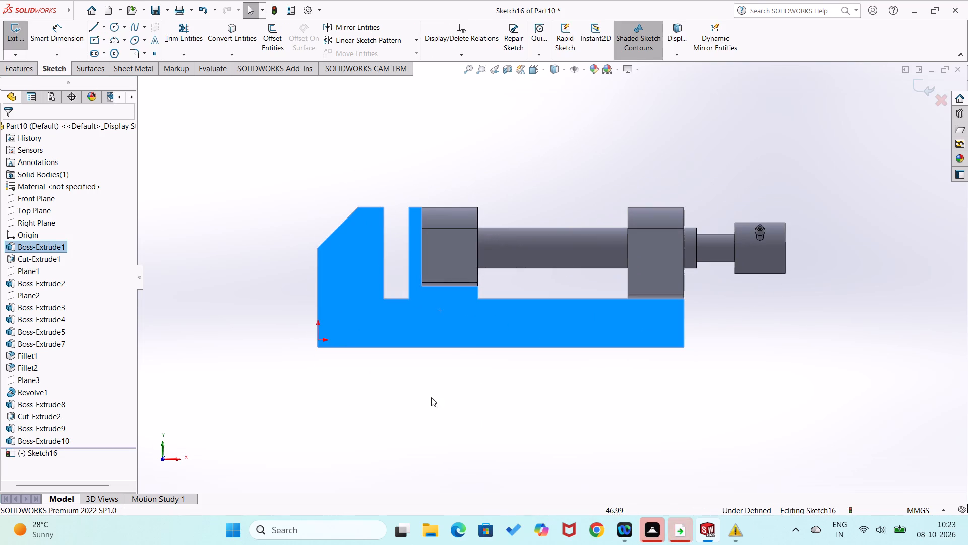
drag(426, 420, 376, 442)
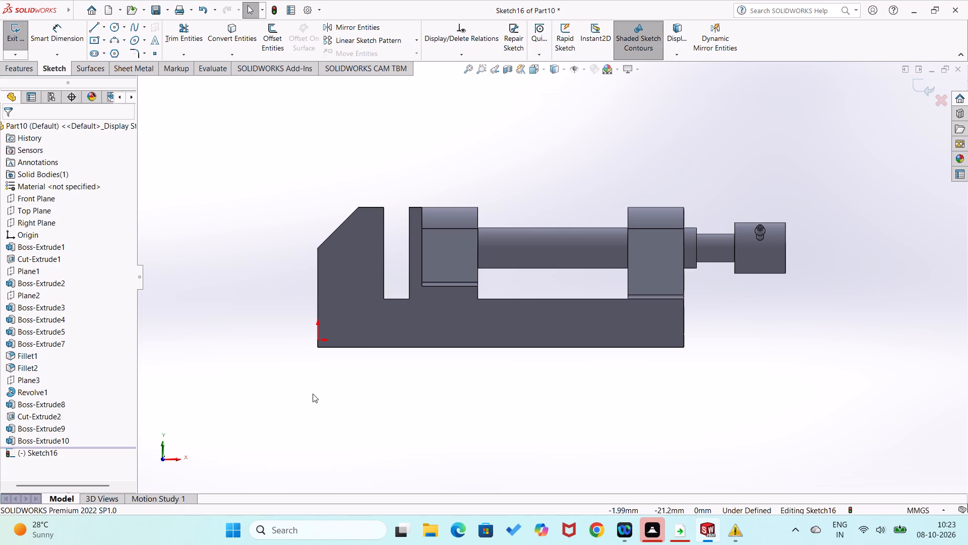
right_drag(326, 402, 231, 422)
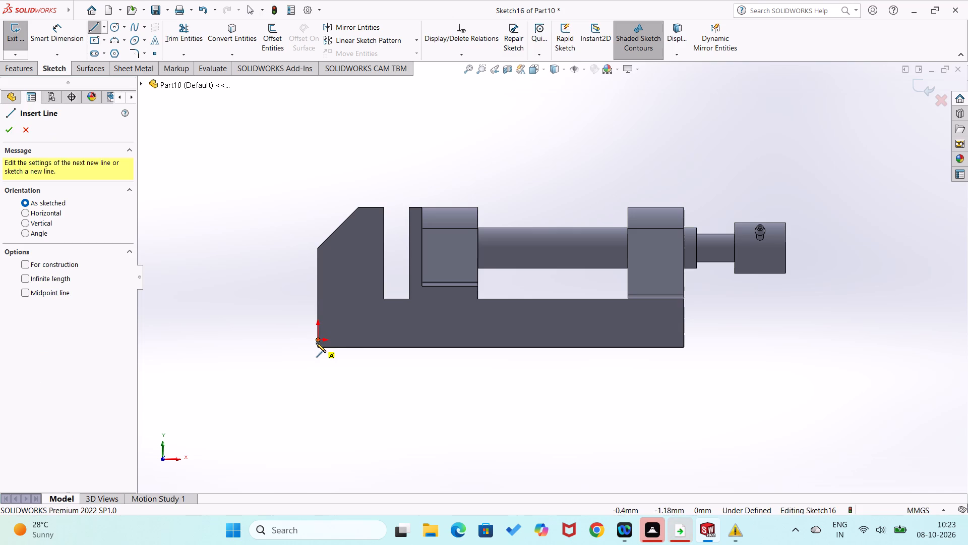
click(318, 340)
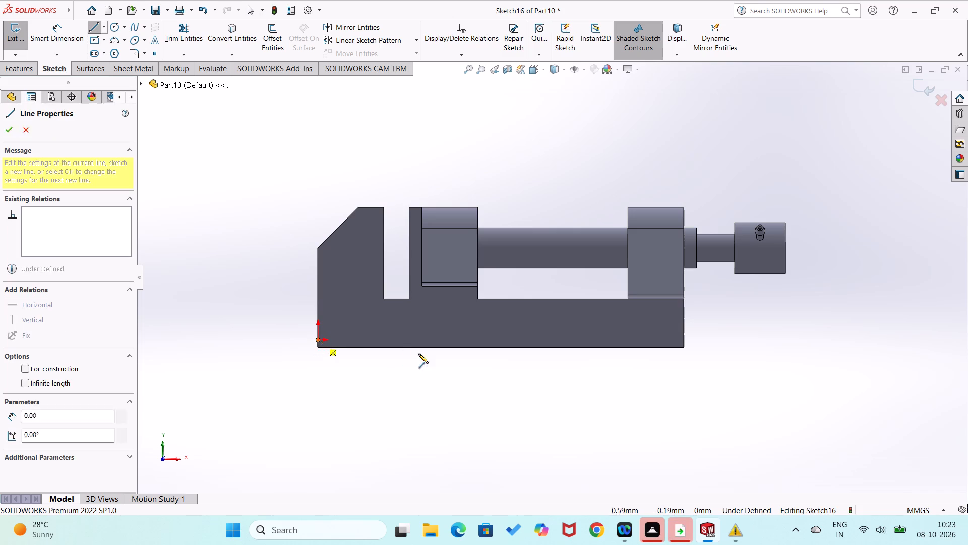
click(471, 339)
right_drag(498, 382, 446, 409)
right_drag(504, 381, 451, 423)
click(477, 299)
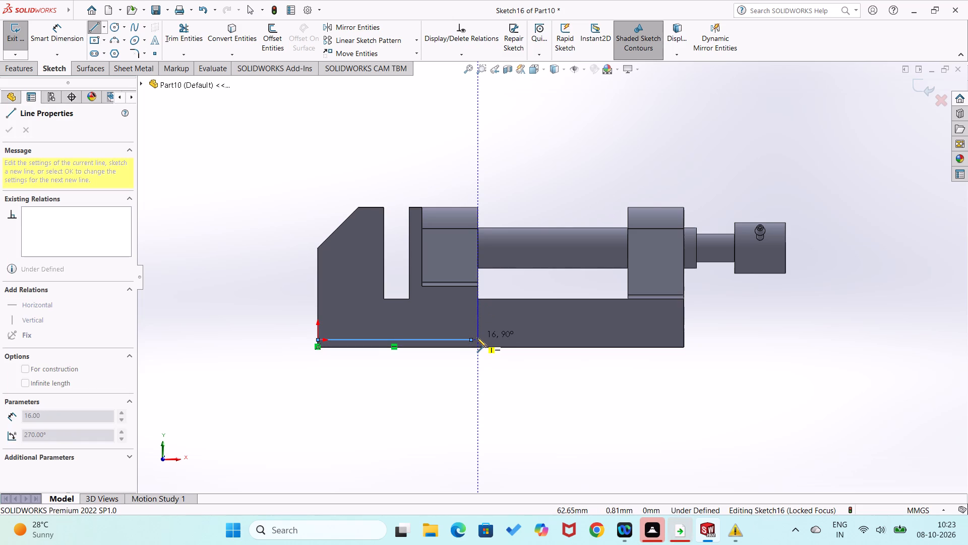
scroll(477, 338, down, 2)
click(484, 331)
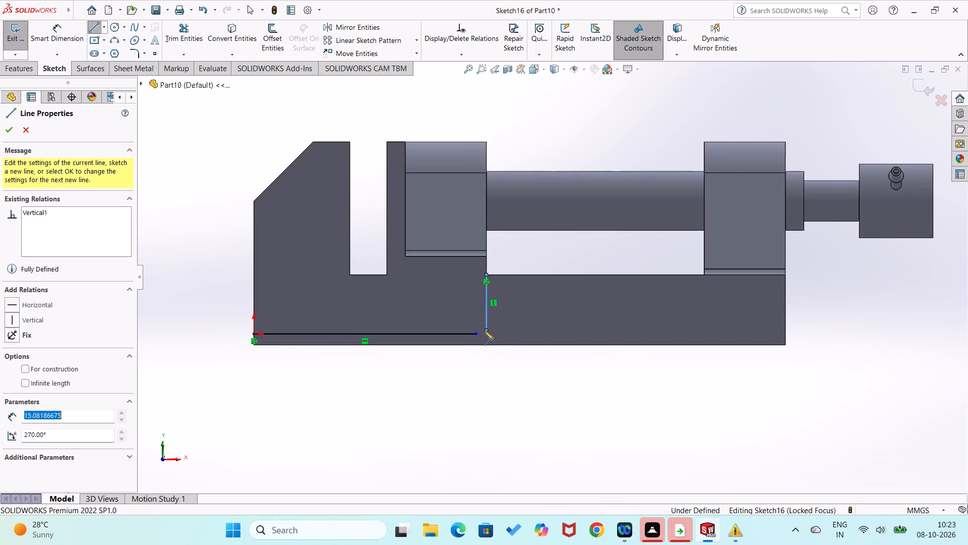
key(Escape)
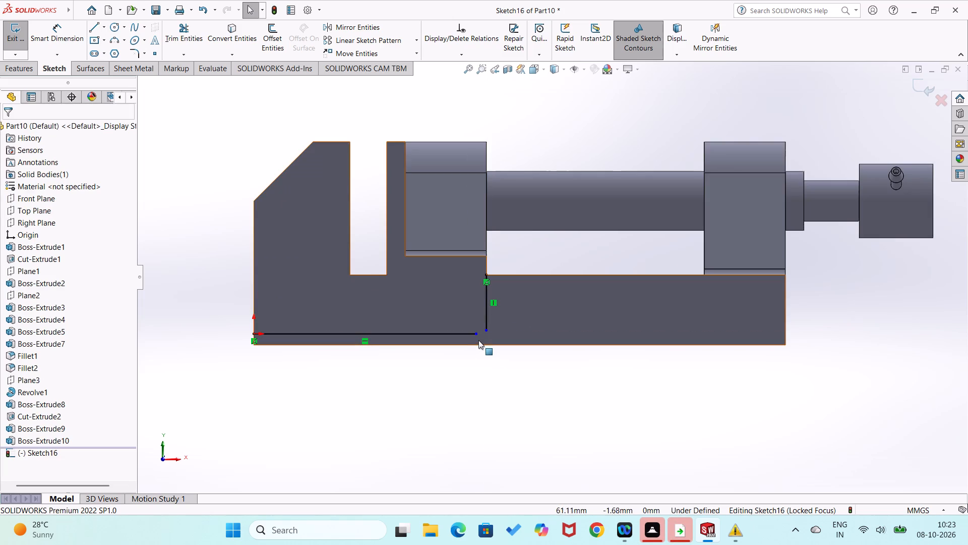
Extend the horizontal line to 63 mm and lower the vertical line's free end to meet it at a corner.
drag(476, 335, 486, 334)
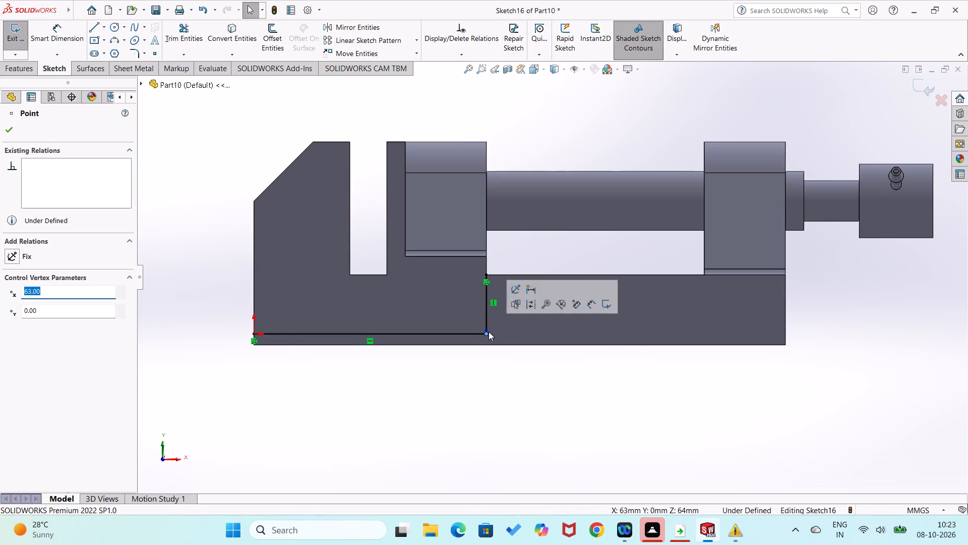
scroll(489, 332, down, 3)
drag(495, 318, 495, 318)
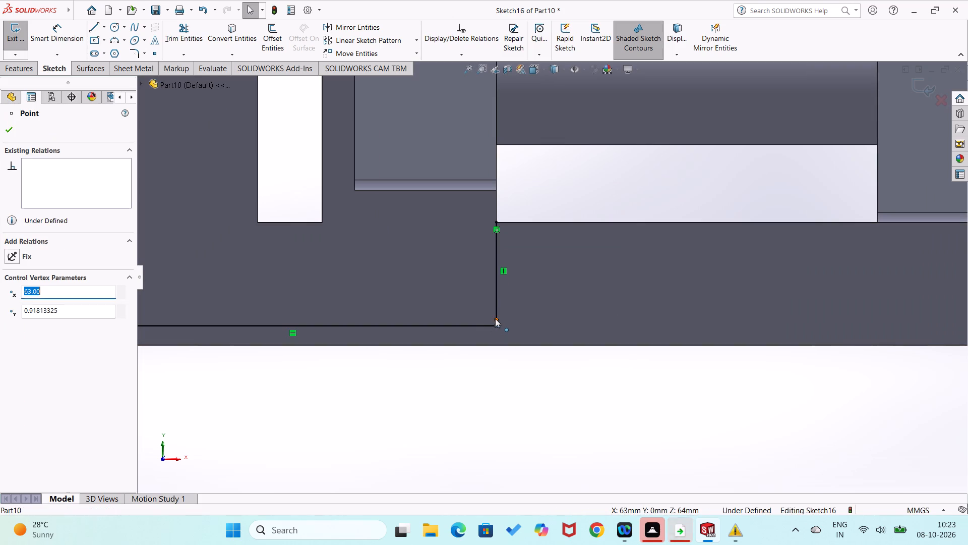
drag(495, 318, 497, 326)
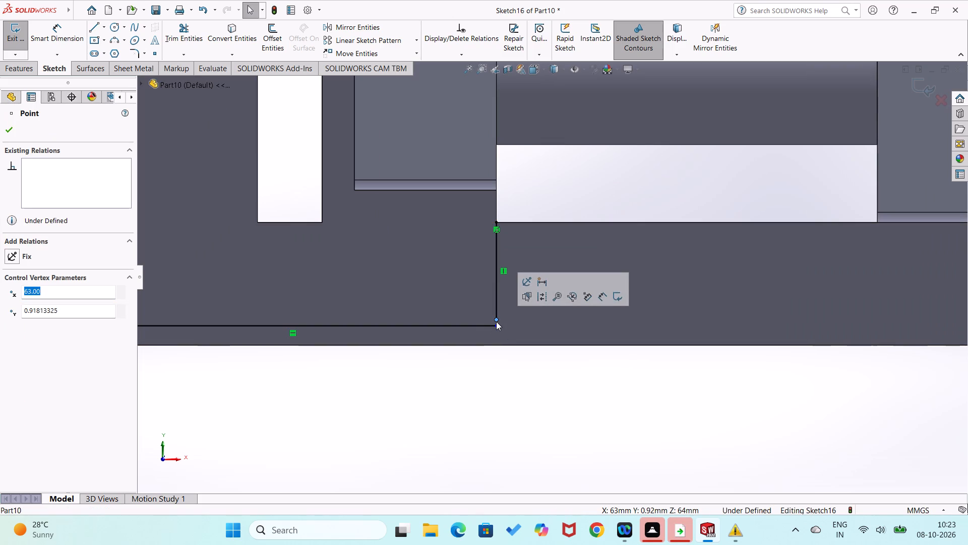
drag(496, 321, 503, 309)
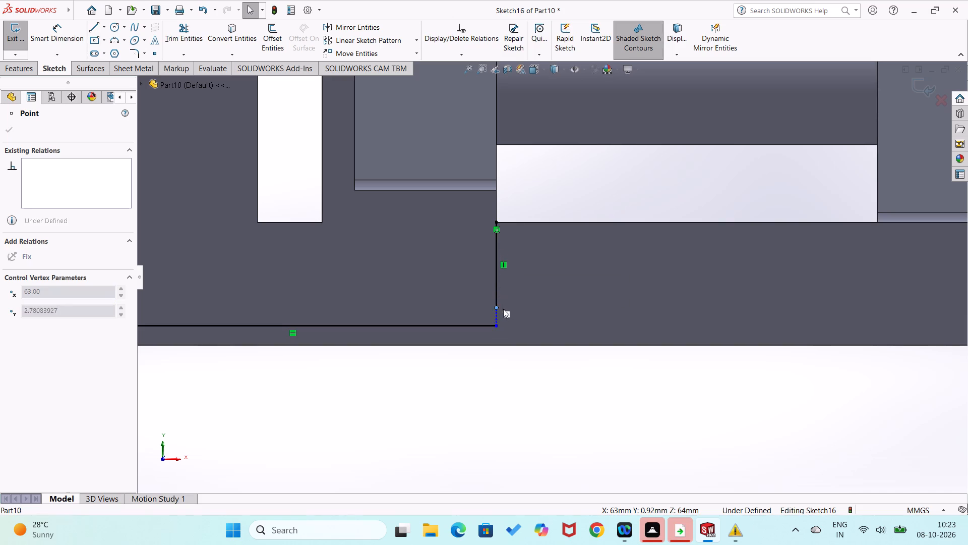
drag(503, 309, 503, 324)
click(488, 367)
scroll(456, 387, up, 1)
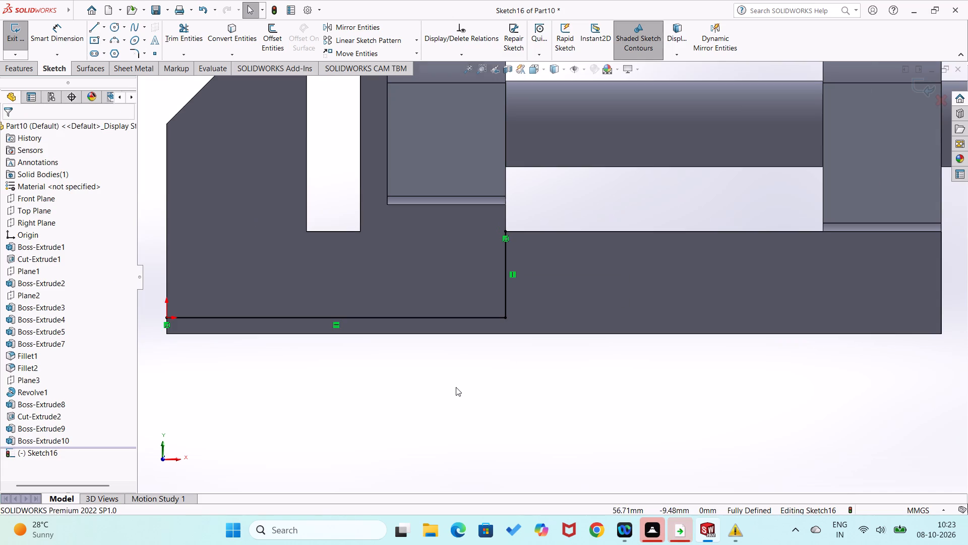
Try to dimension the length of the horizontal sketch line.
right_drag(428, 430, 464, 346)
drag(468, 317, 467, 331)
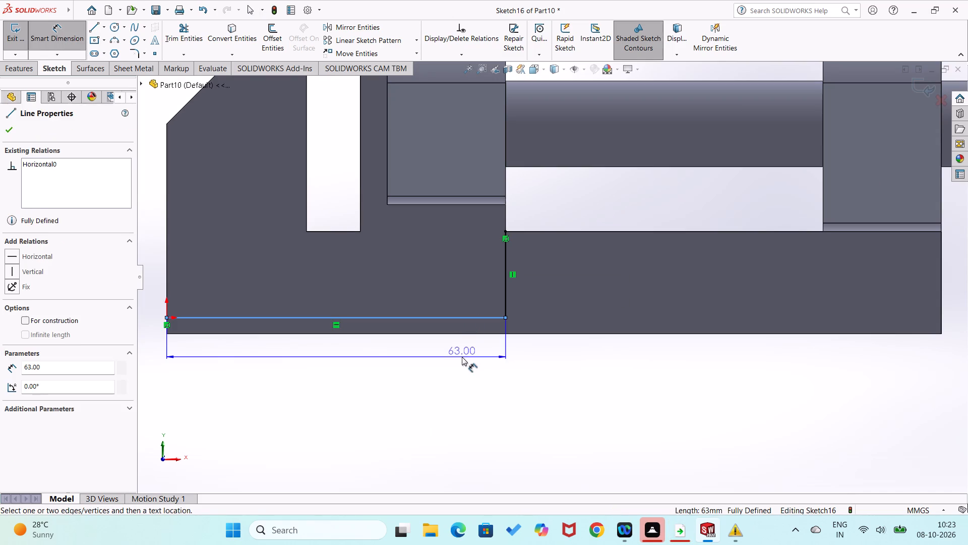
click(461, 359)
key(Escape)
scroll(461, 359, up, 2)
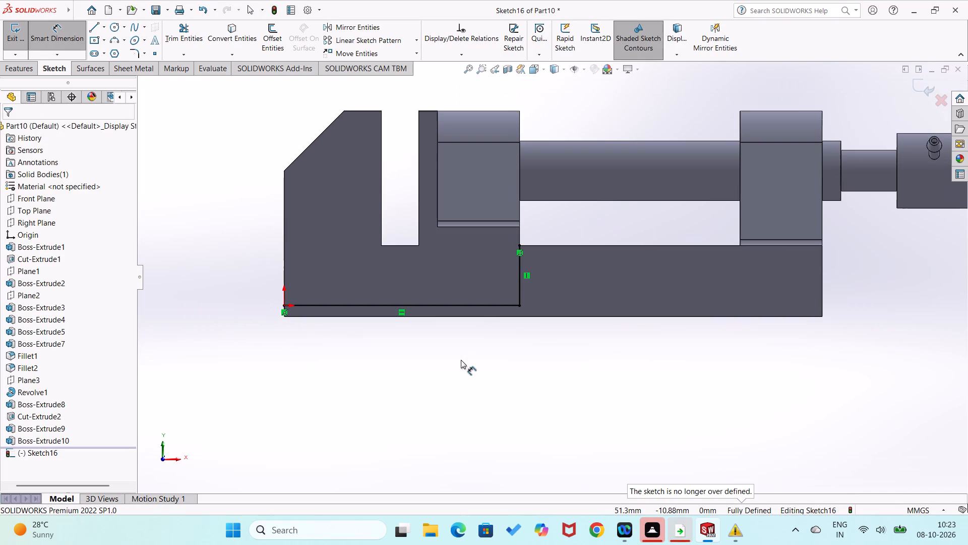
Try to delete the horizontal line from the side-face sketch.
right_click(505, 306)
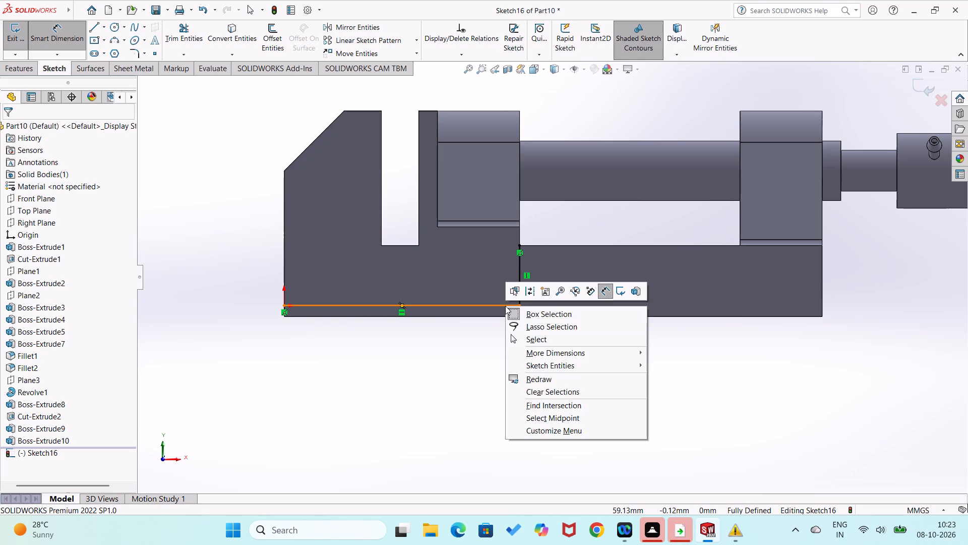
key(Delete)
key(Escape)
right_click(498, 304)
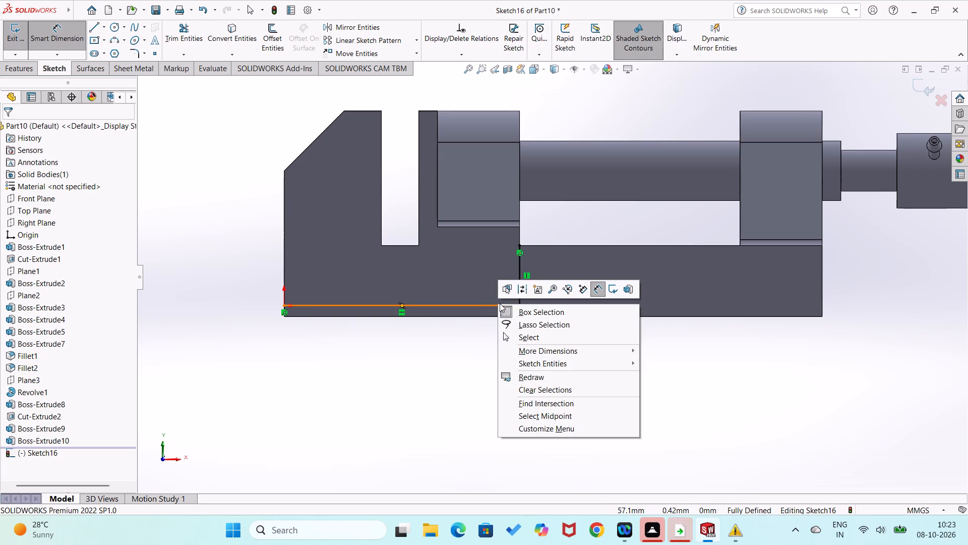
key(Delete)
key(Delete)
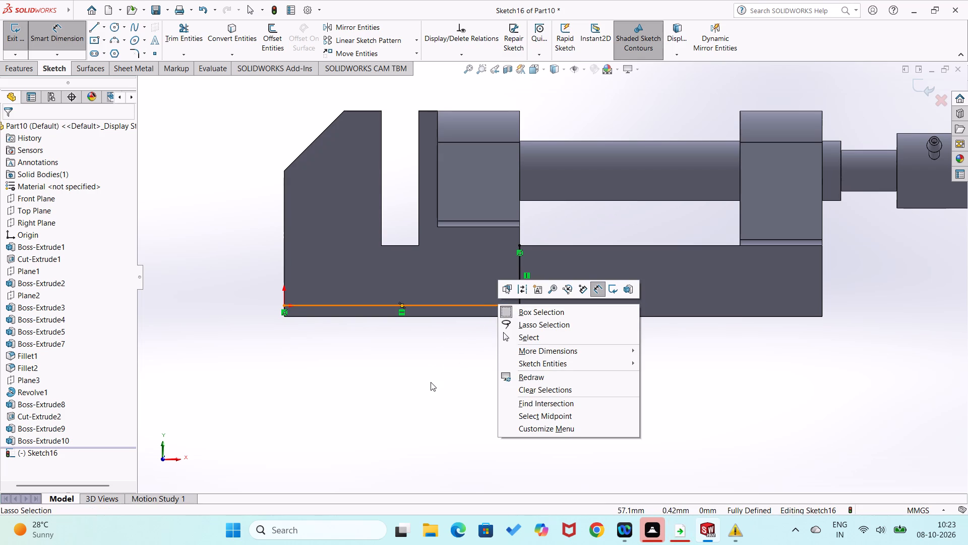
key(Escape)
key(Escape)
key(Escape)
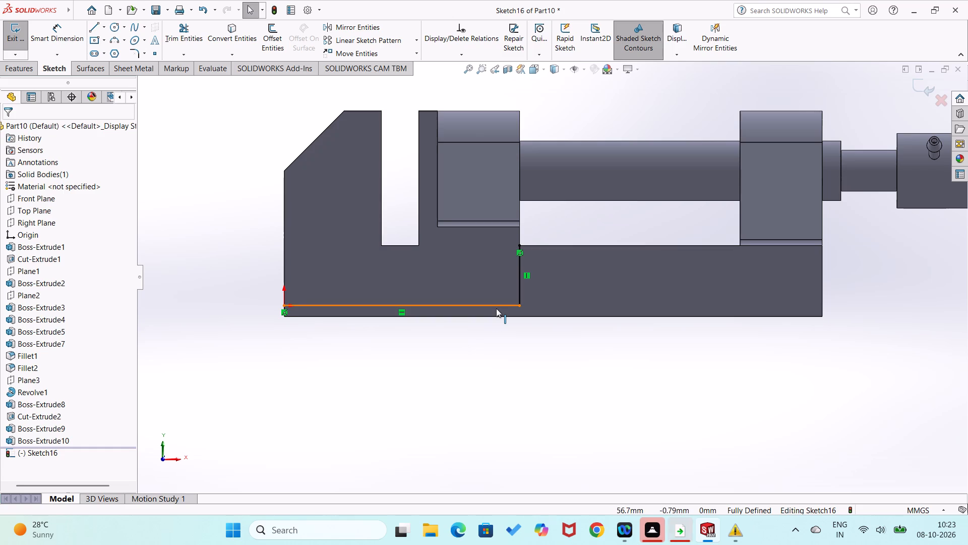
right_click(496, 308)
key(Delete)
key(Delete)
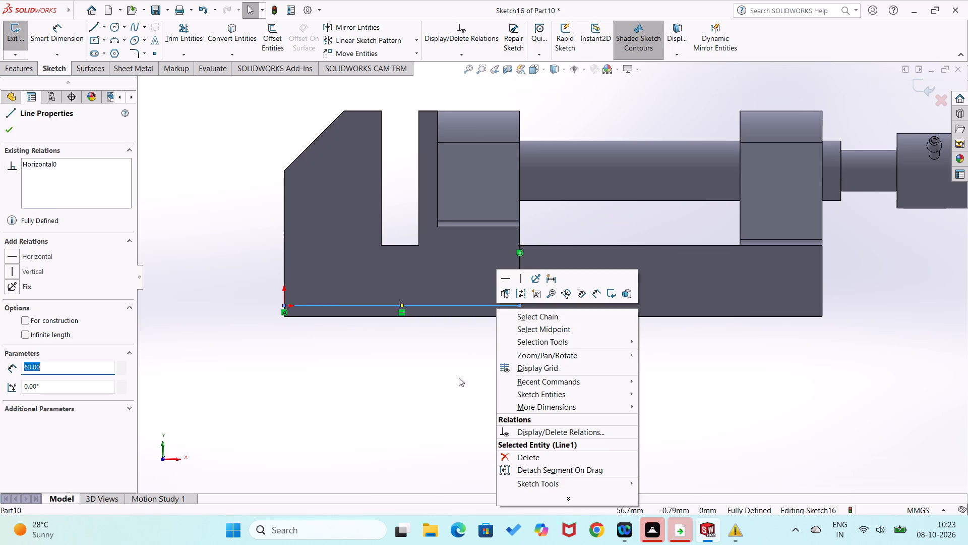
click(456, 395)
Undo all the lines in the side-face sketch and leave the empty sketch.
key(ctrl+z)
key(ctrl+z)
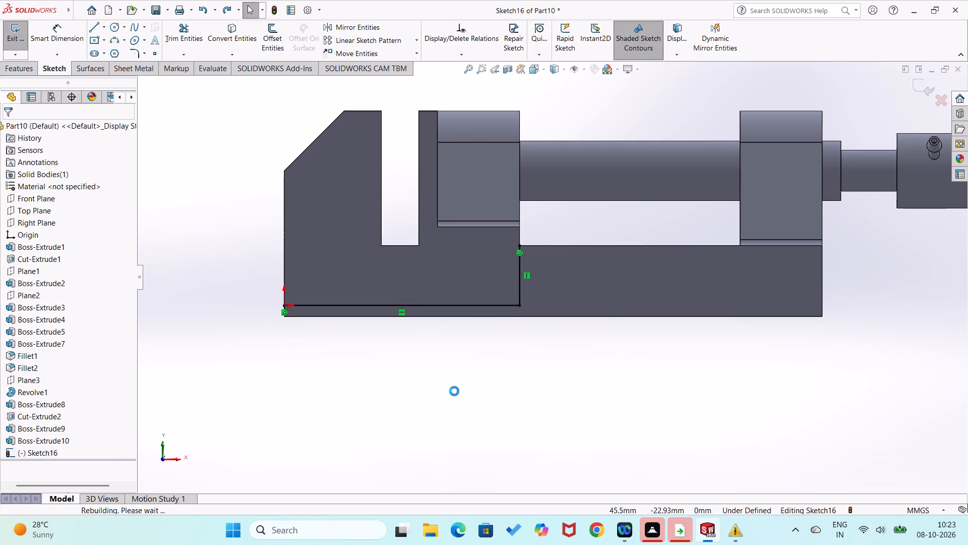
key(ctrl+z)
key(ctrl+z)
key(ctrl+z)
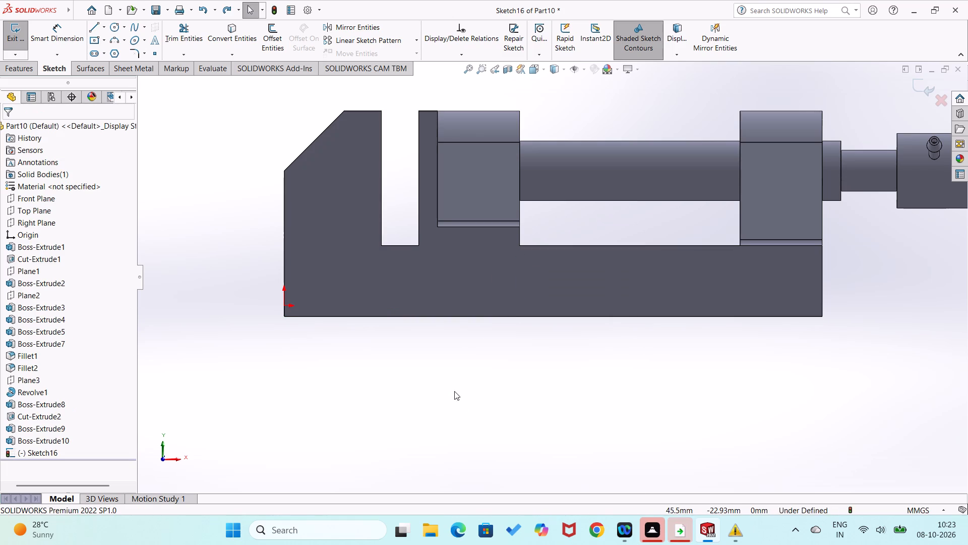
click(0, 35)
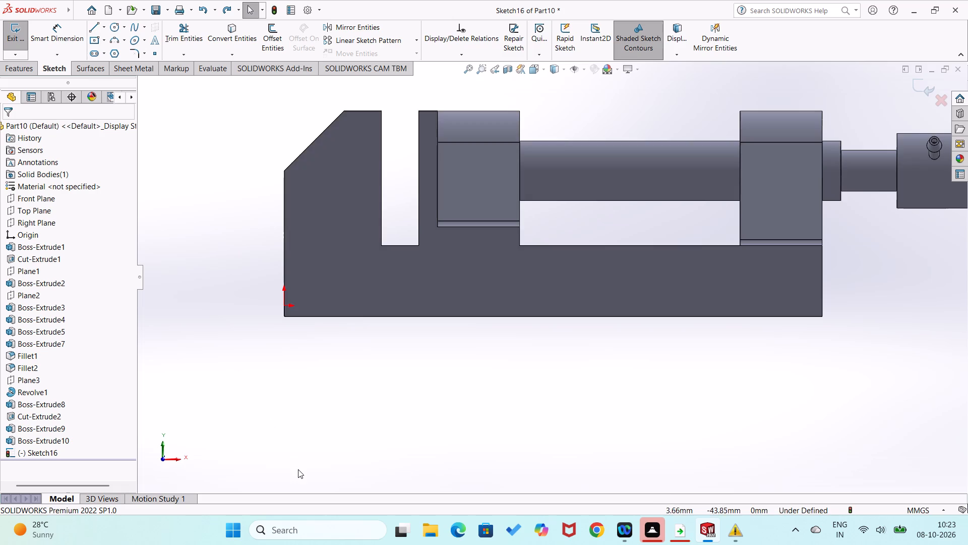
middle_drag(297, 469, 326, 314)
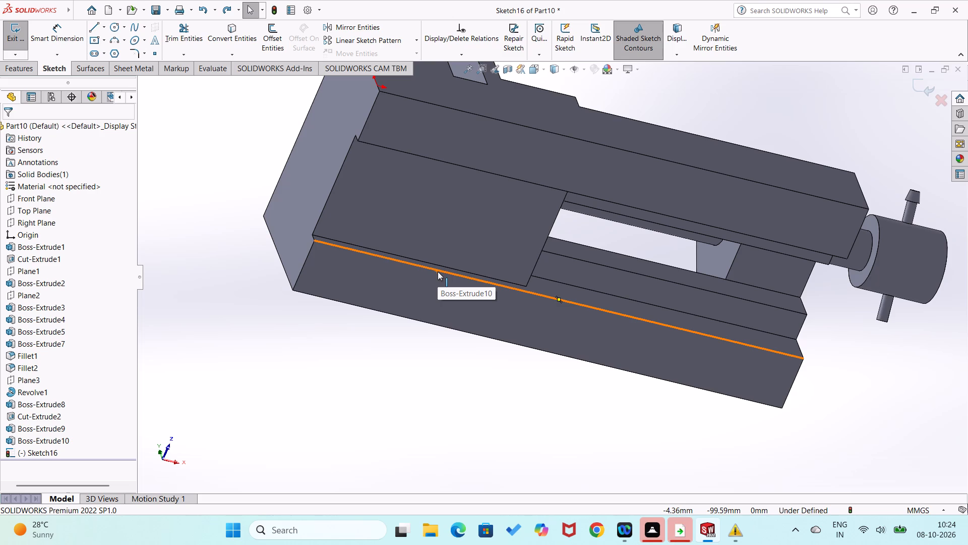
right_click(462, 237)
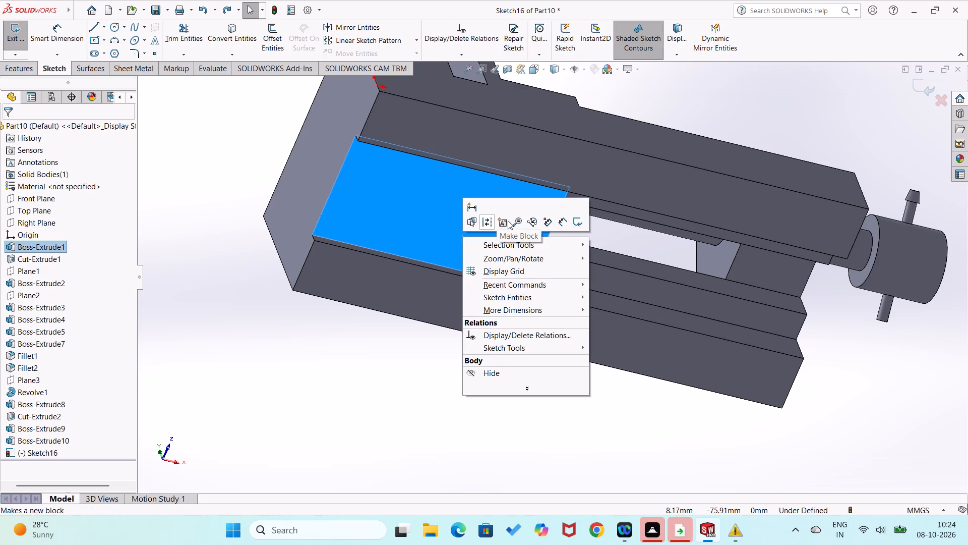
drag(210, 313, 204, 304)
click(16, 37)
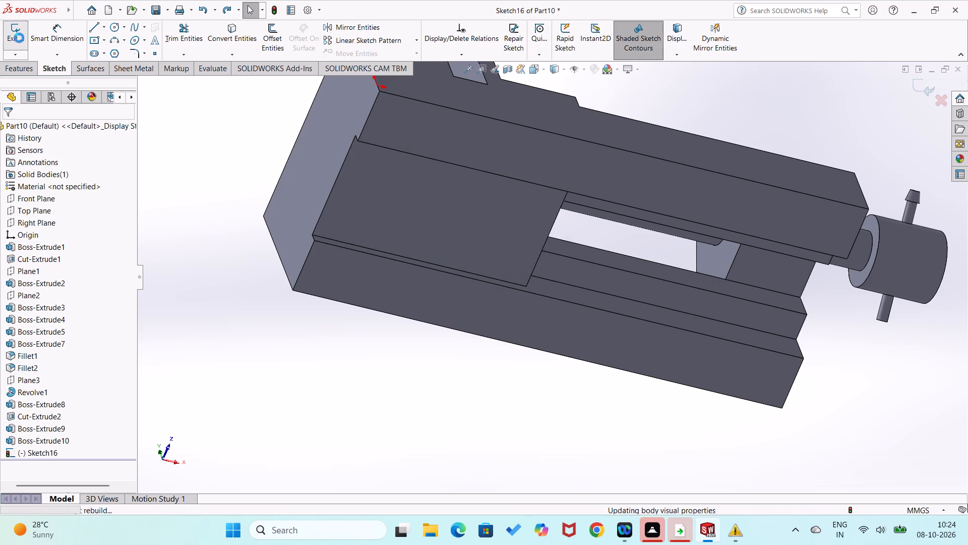
On the central underside face between the strips, sketch a small circle about 49 mm from the body's jaw end.
right_click(482, 202)
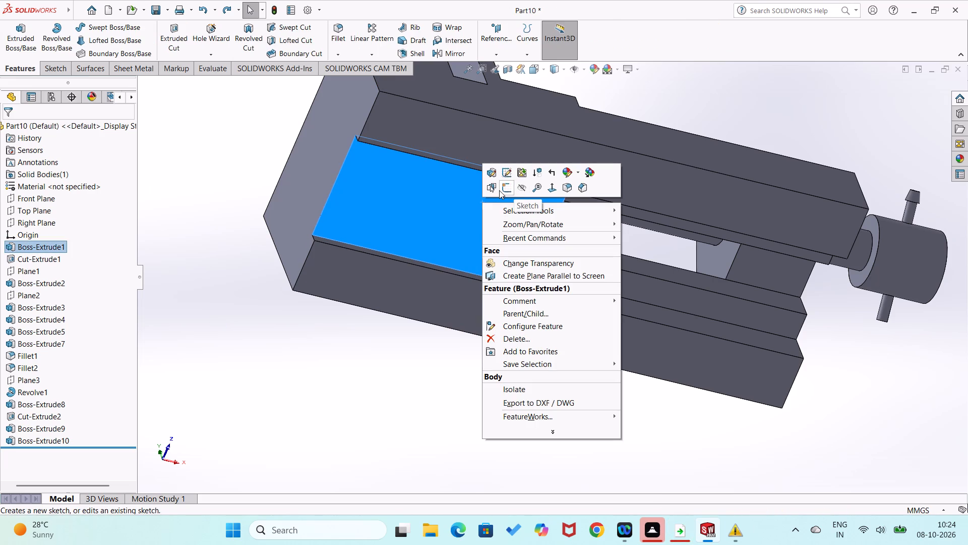
click(510, 188)
click(201, 330)
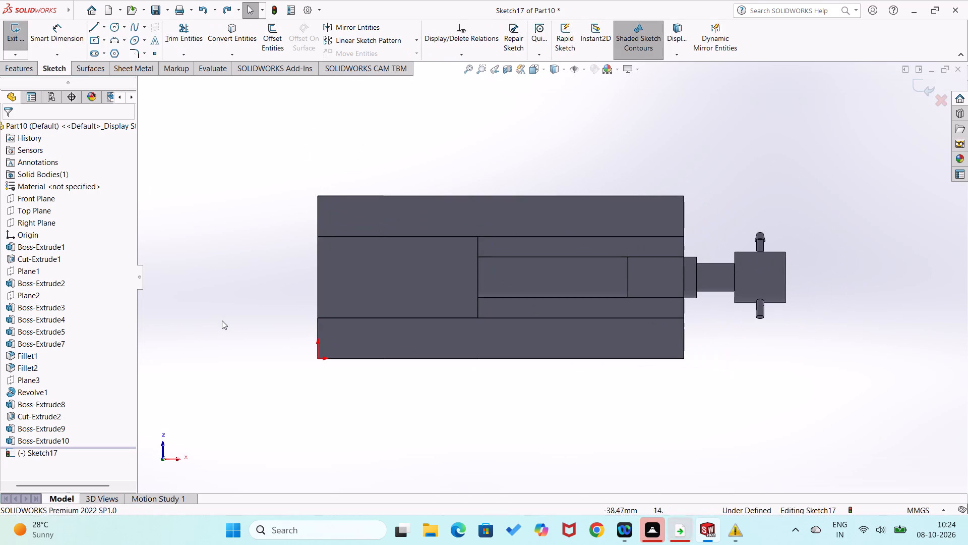
right_drag(222, 320, 185, 345)
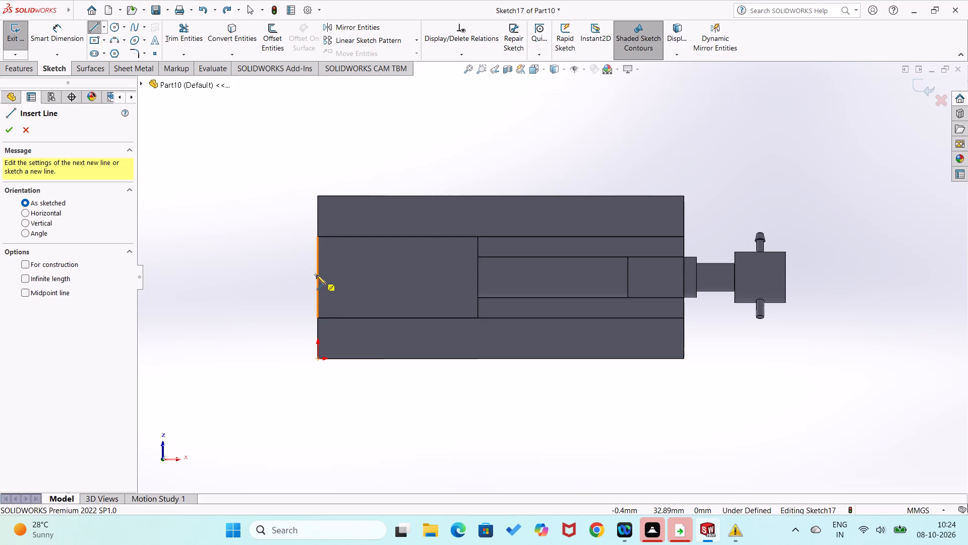
right_drag(270, 316, 326, 309)
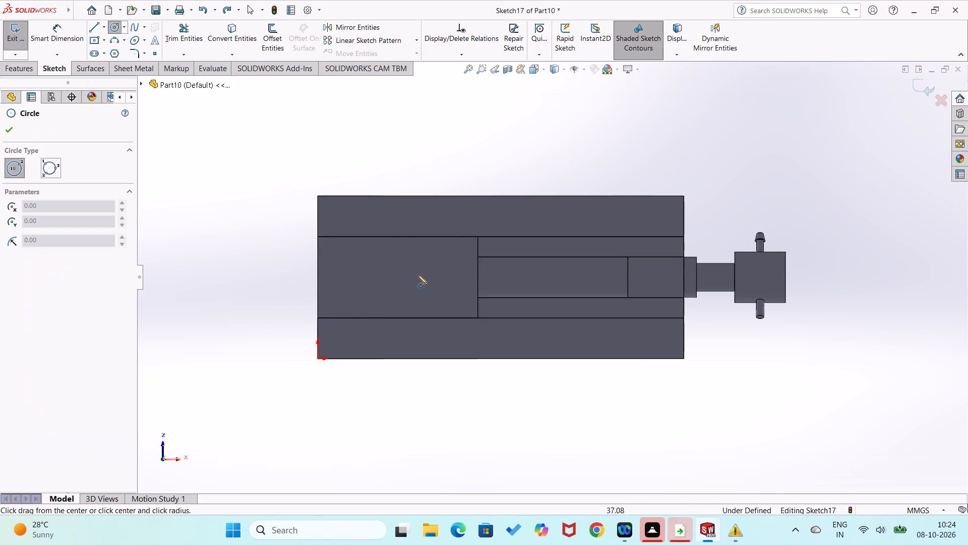
click(443, 273)
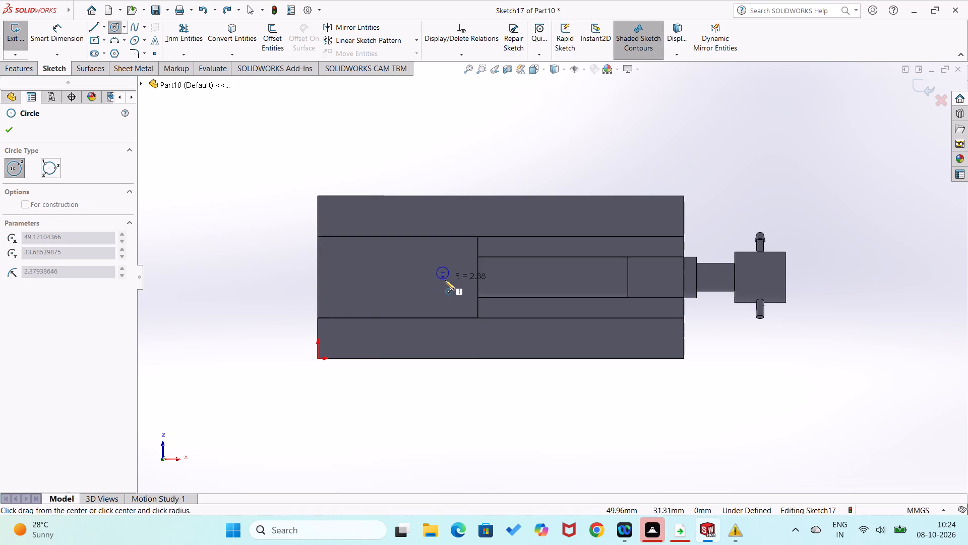
click(447, 284)
Dimension the underside circle's centre 52 mm from the midpoint of the central face's jaw-end edge.
right_drag(285, 348, 282, 258)
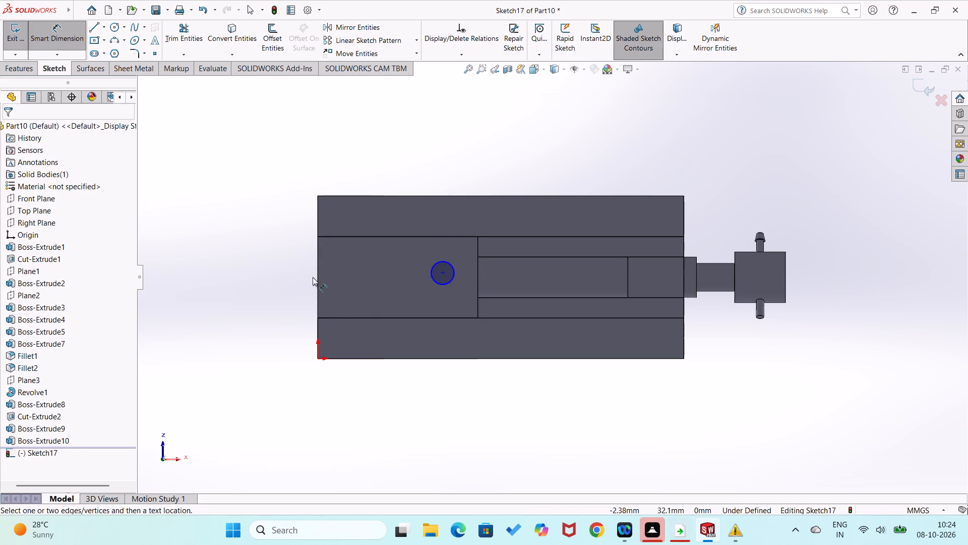
click(318, 276)
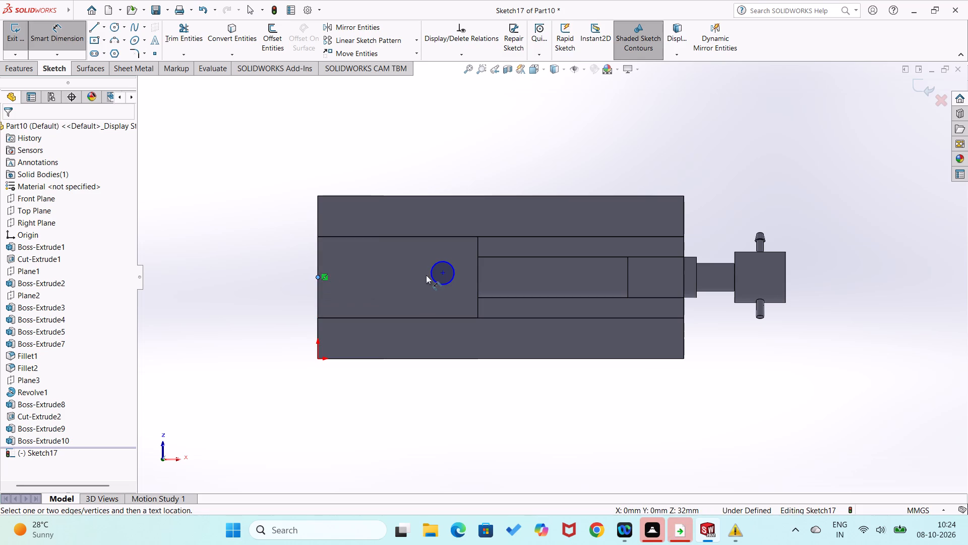
click(444, 271)
click(407, 298)
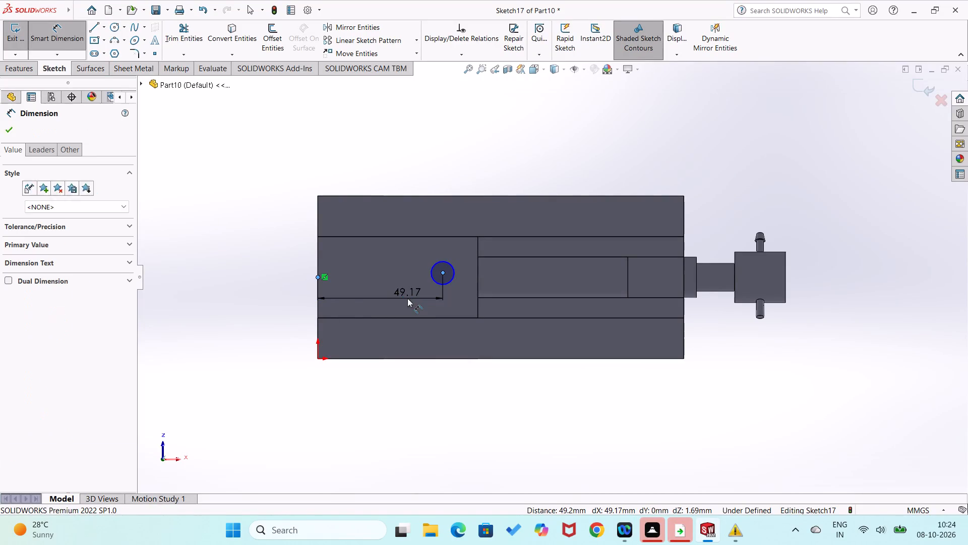
text(52)
key(Return)
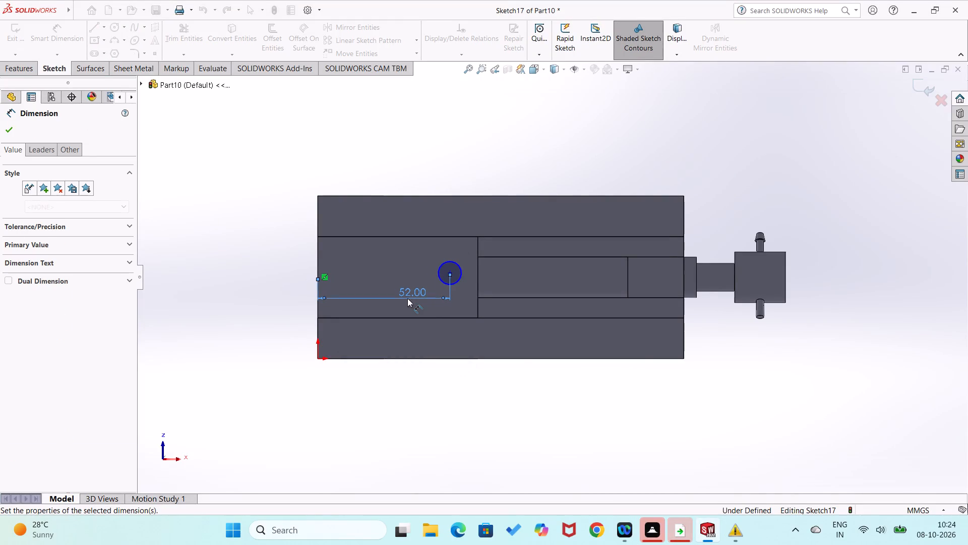
click(234, 369)
click(259, 315)
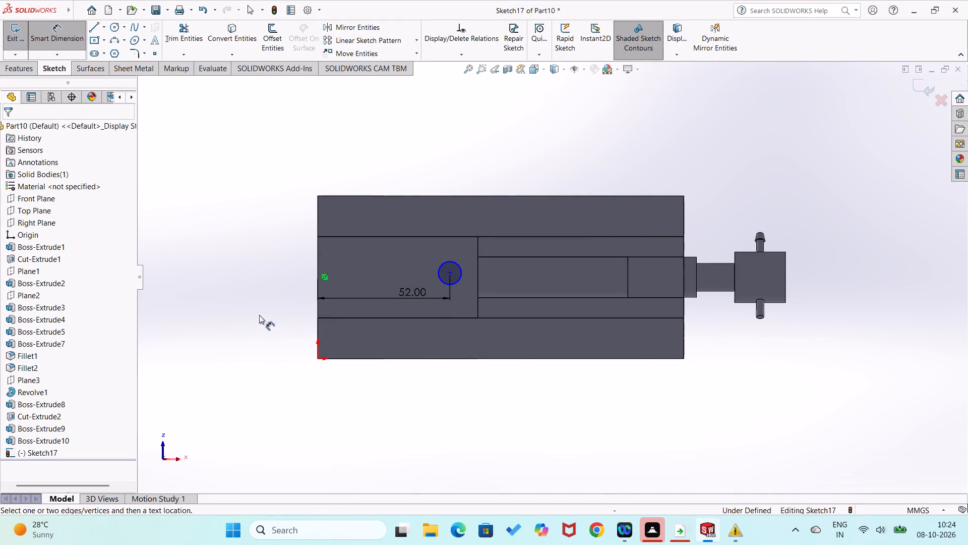
Dimension the underside circle with a diameter of 6 mm.
click(460, 279)
click(463, 298)
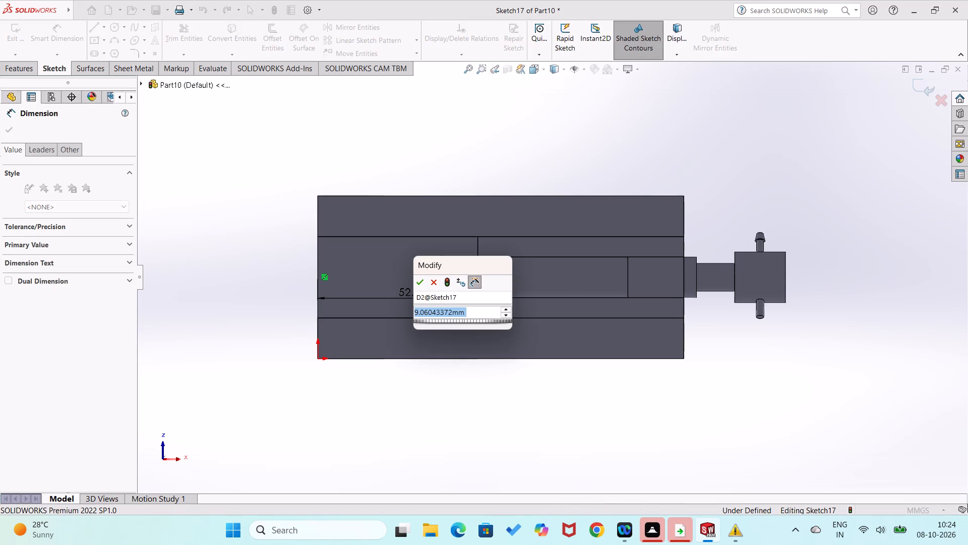
key(6)
key(Return)
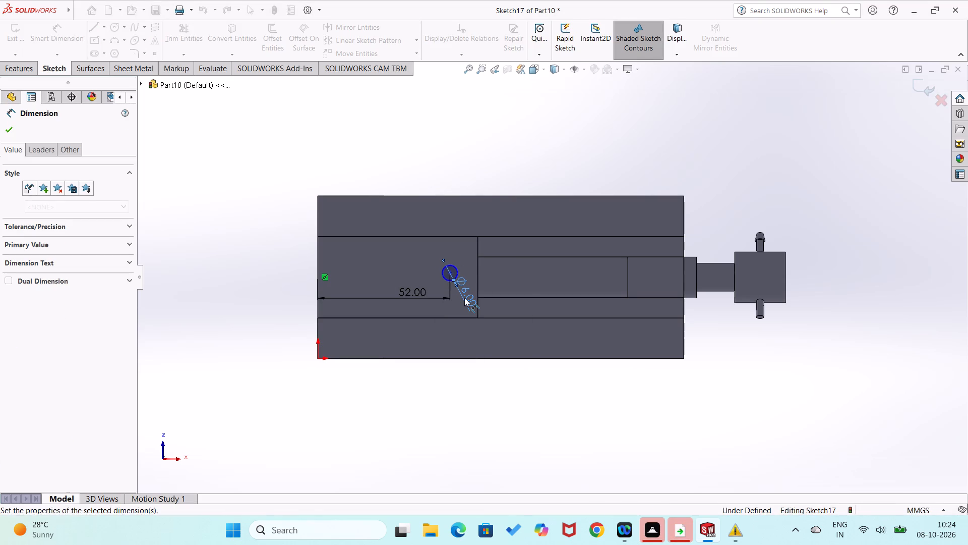
click(341, 376)
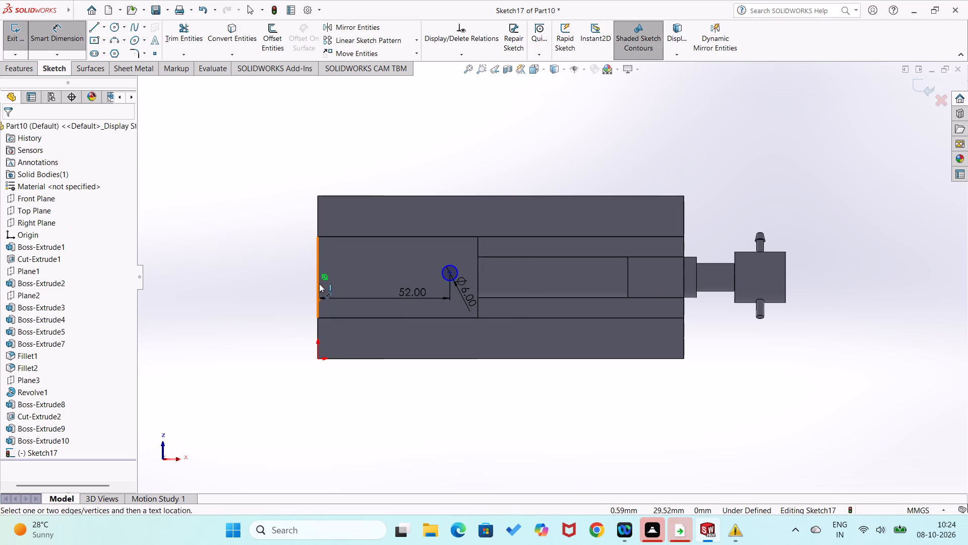
Add a Horizontal relation between the circle's centre and the midpoint of the jaw-end edge.
click(317, 278)
key(Escape)
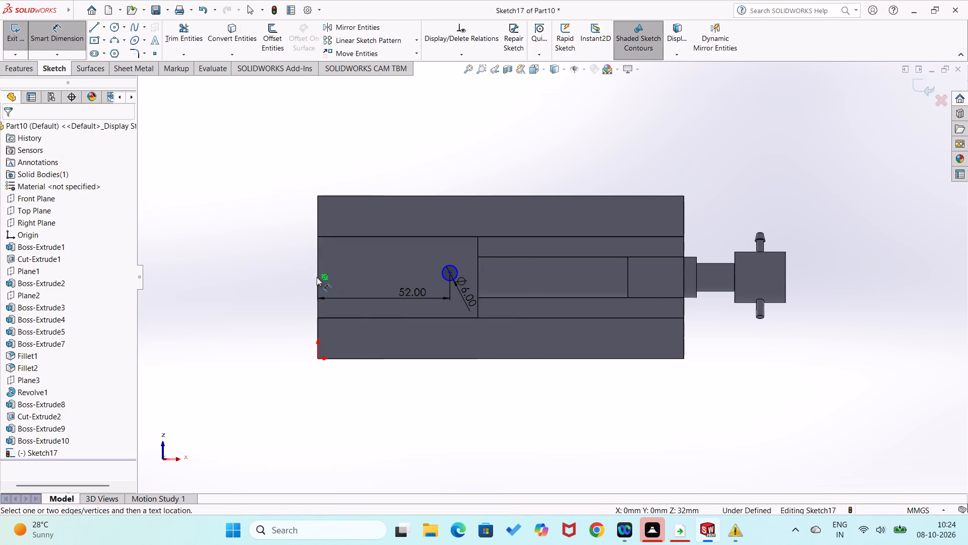
key(Escape)
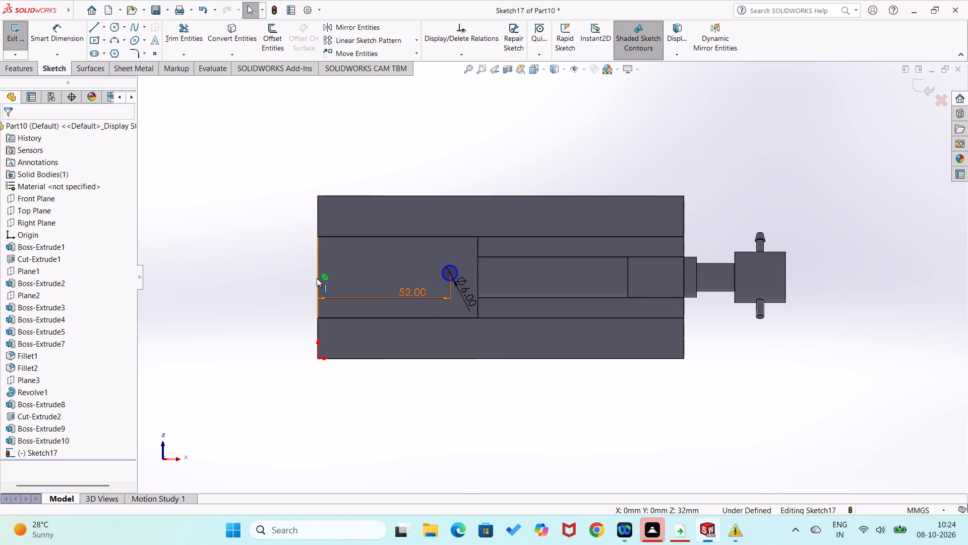
click(318, 278)
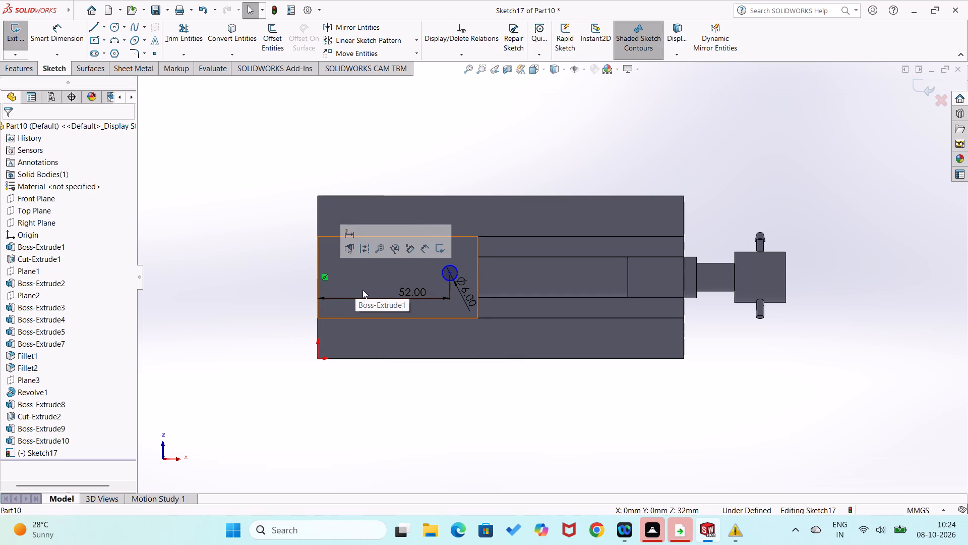
key(Escape)
click(448, 274)
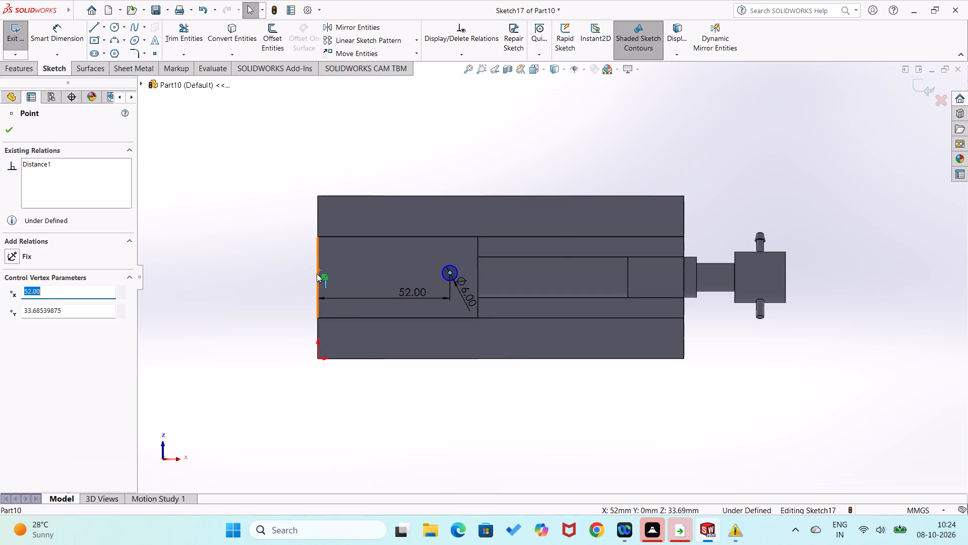
key(Escape)
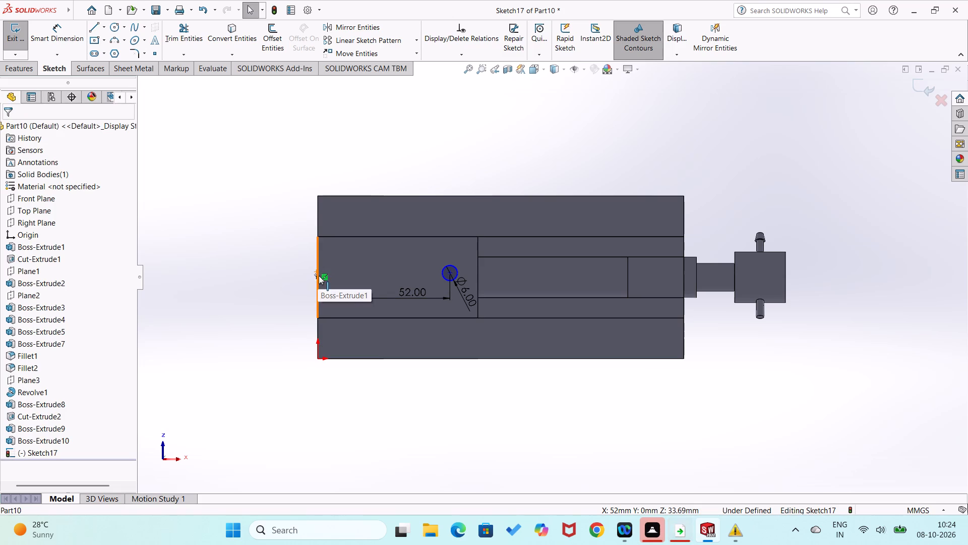
click(318, 278)
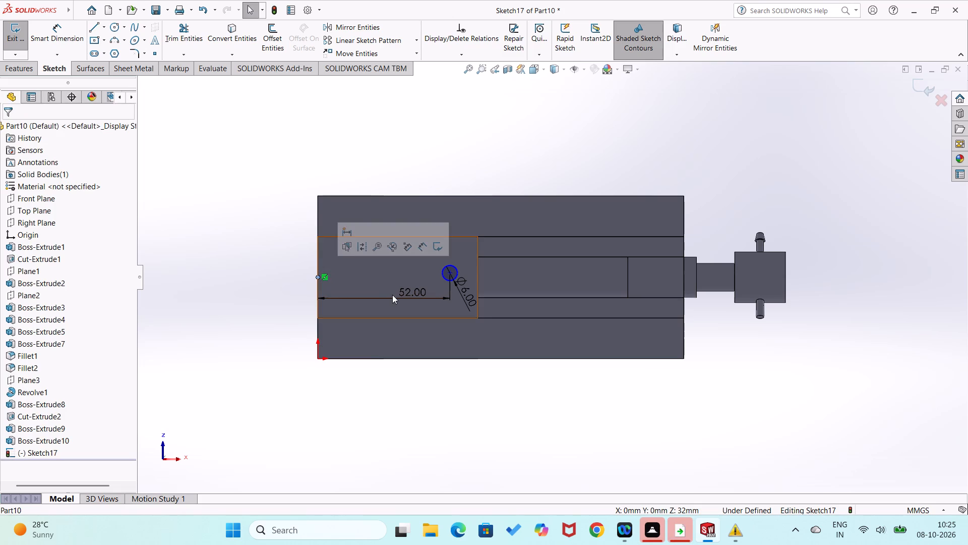
ctrl+click(449, 273)
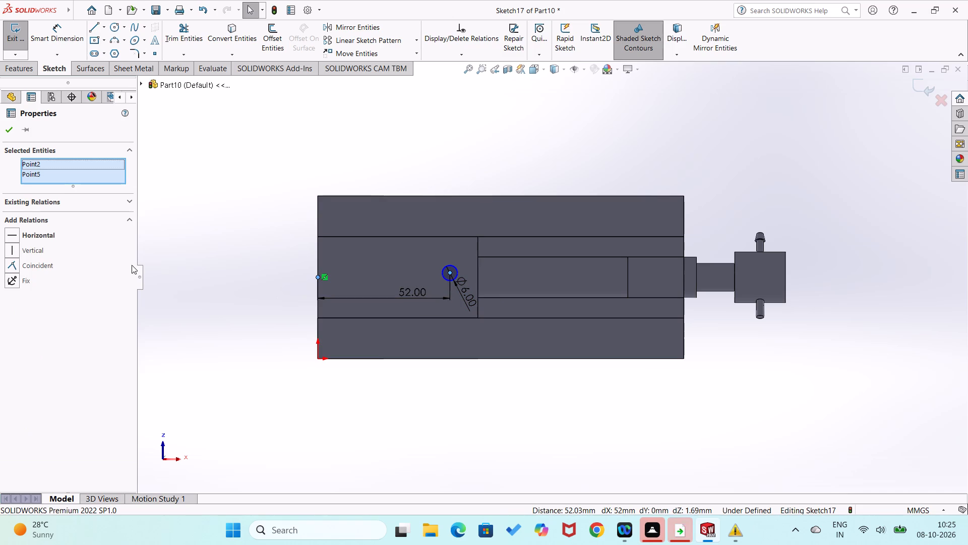
click(12, 239)
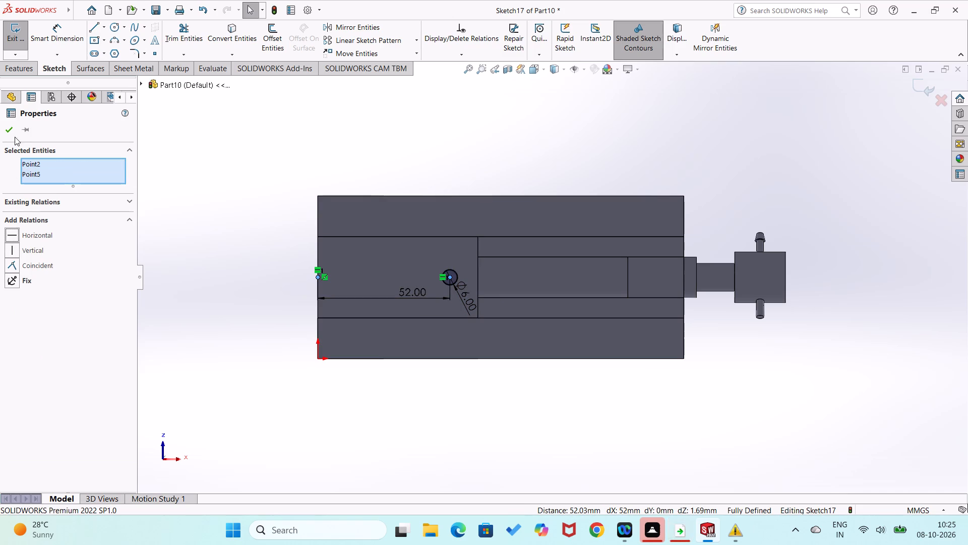
click(13, 134)
Extrude-cut the 6 mm circle upward from the underside with a blind depth of 66 mm, through the support behind the movable jaw.
middle_drag(217, 241, 208, 403)
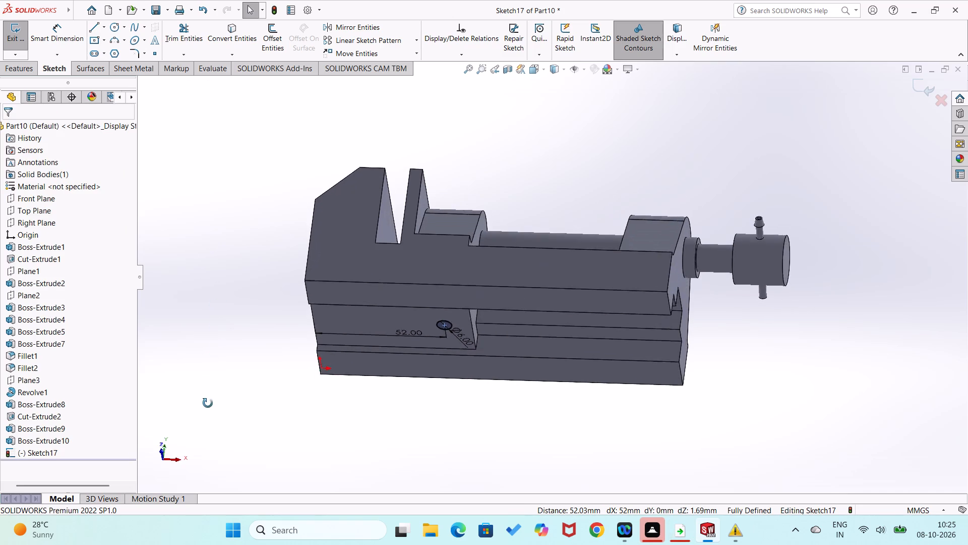
middle_drag(208, 403, 208, 421)
middle_drag(249, 258, 226, 395)
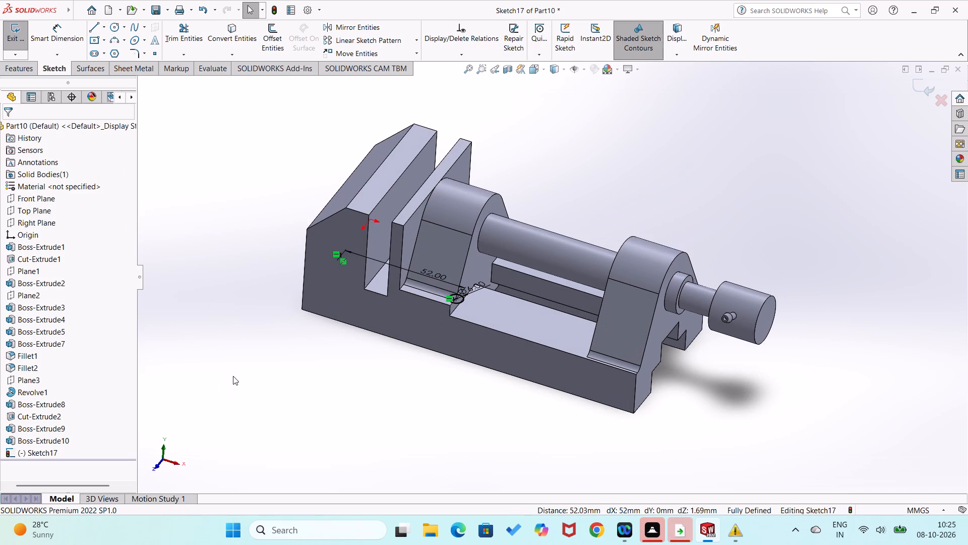
click(25, 74)
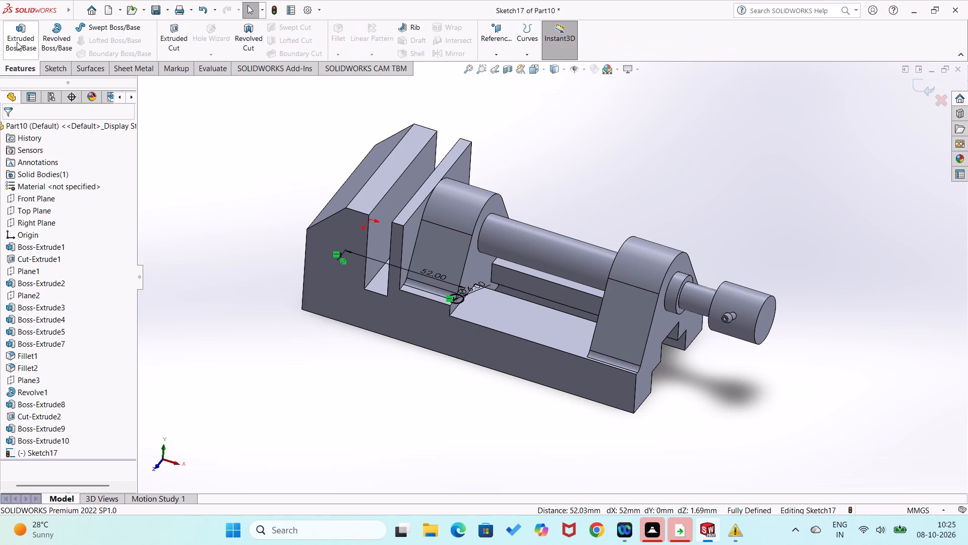
click(173, 49)
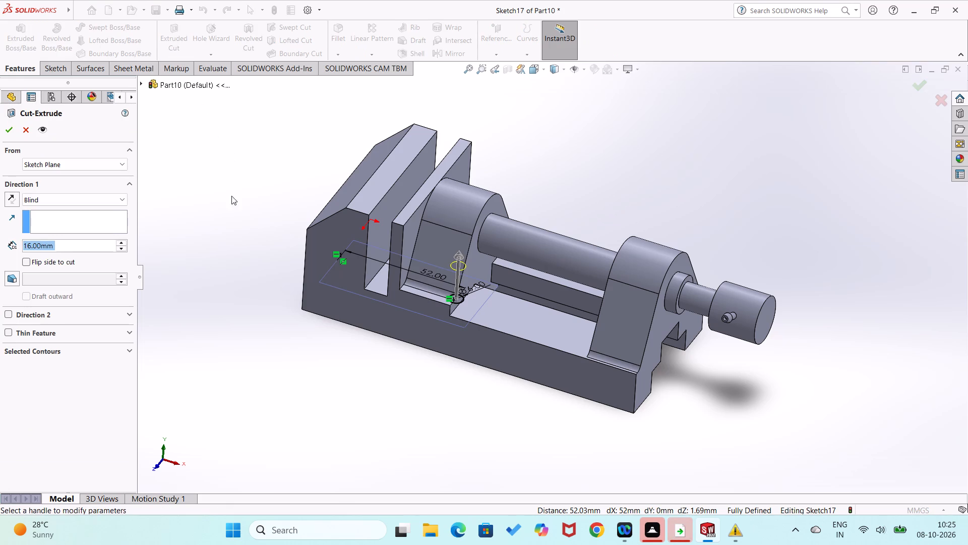
triple_click(125, 241)
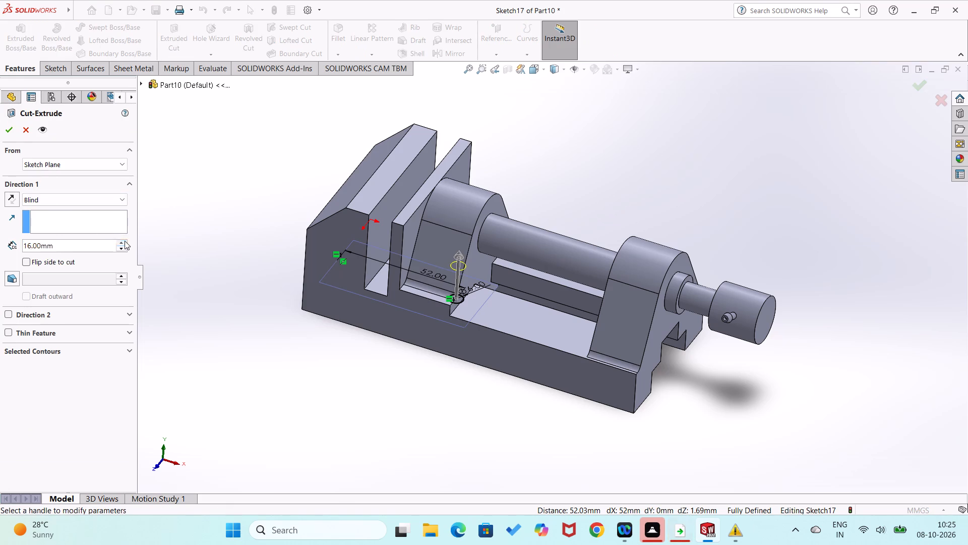
double_click(125, 241)
click(11, 132)
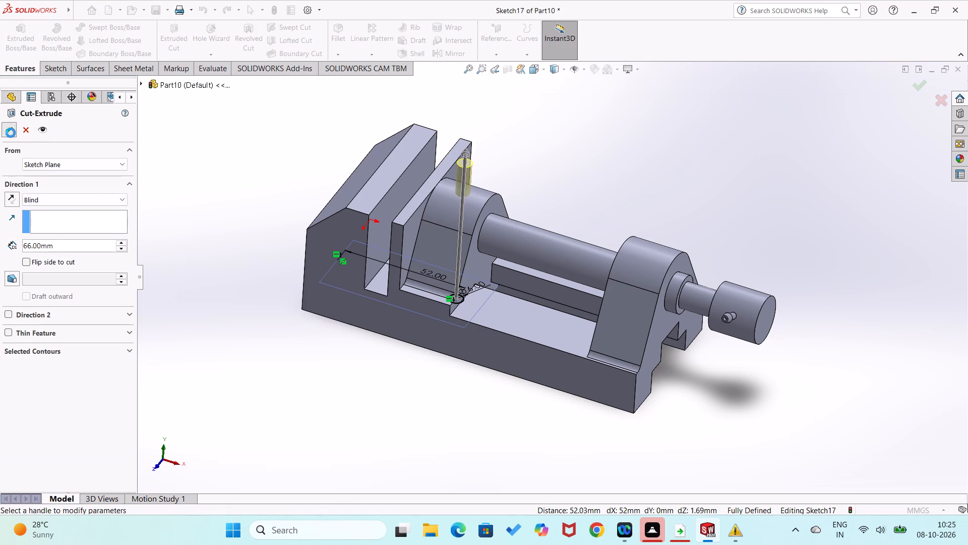
click(219, 310)
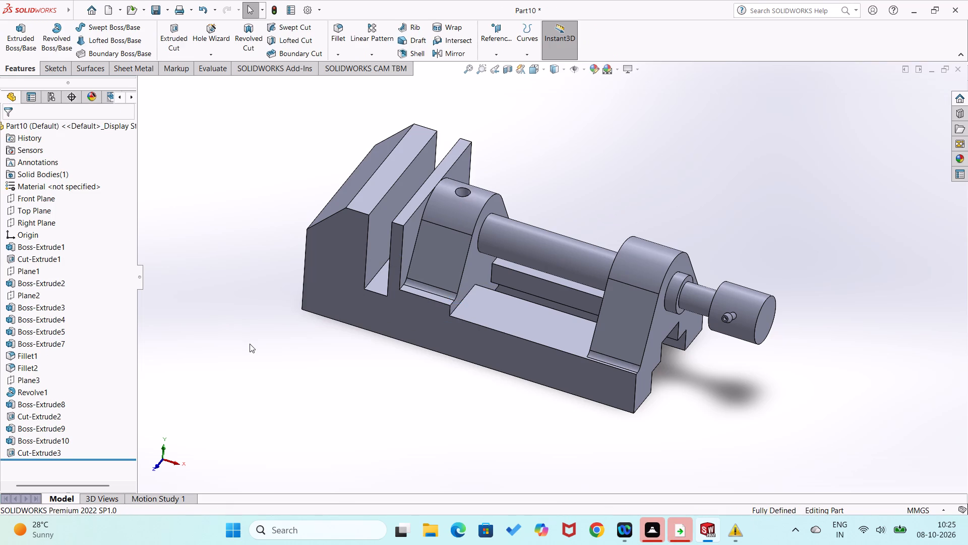
Fillet both circular end edges of the shaft's large cylindrical head with a 0.8 mm radius.
scroll(250, 344, up, 3)
key(ctrl+7)
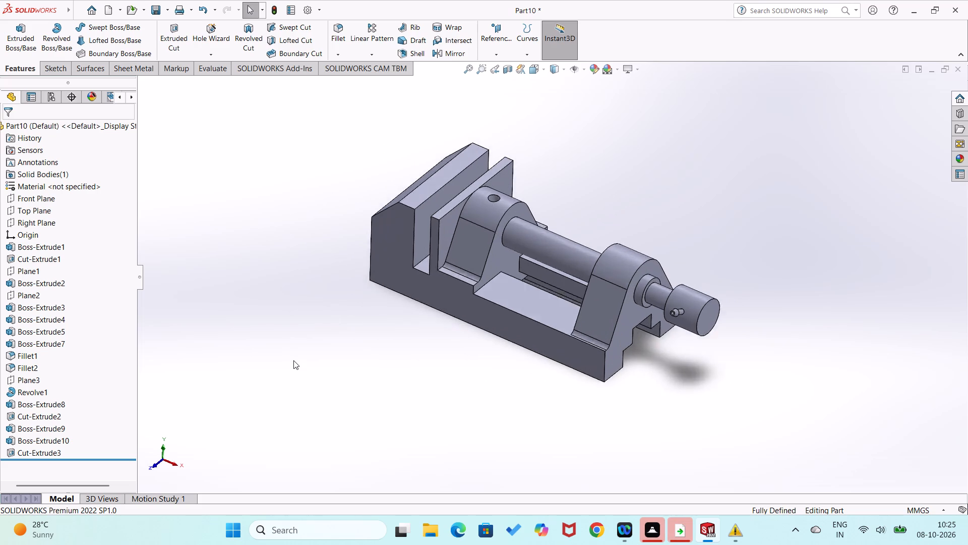
click(306, 336)
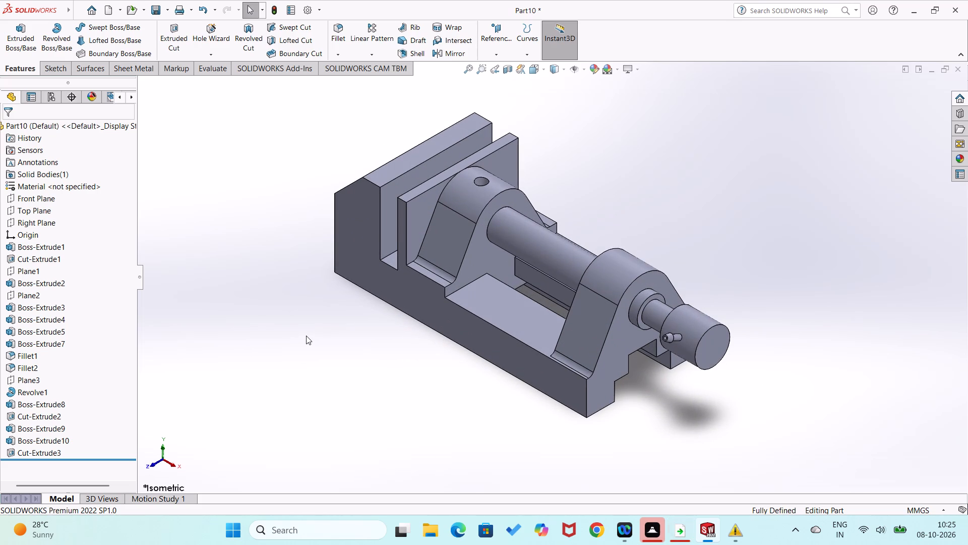
click(337, 59)
click(340, 66)
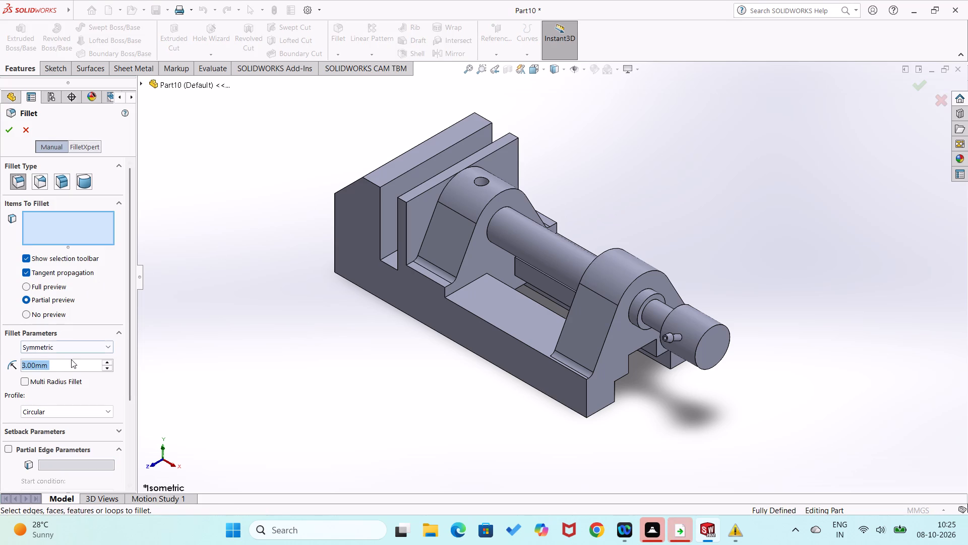
text(.8)
key(Return)
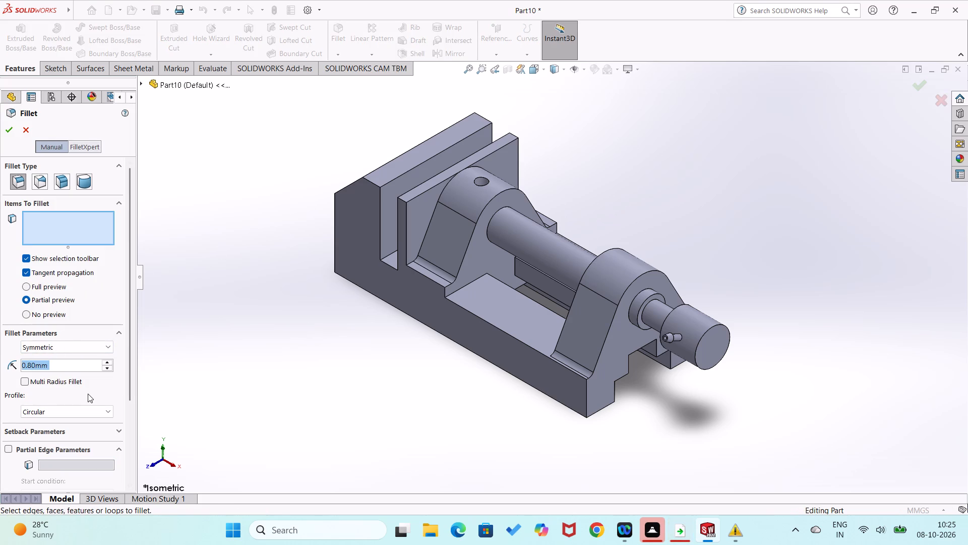
click(707, 331)
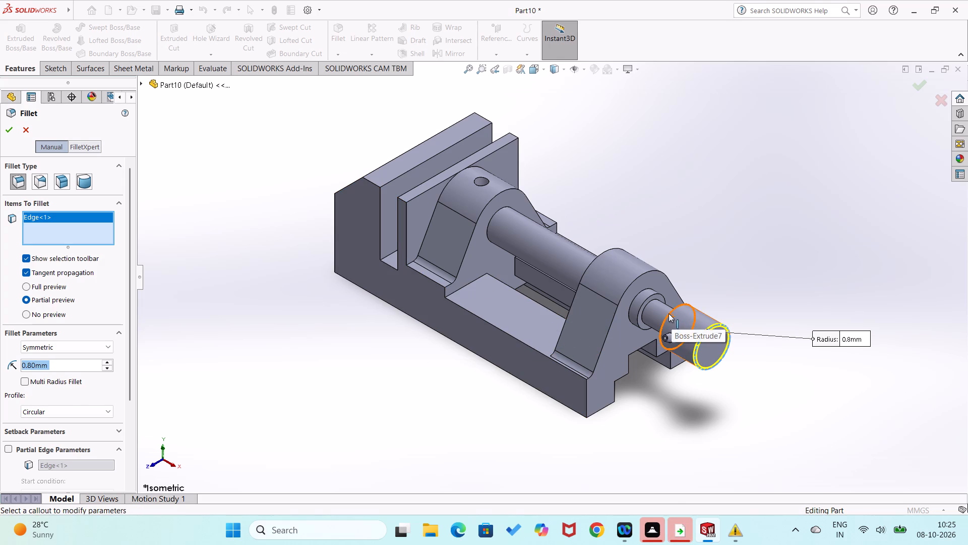
click(669, 313)
click(0, 125)
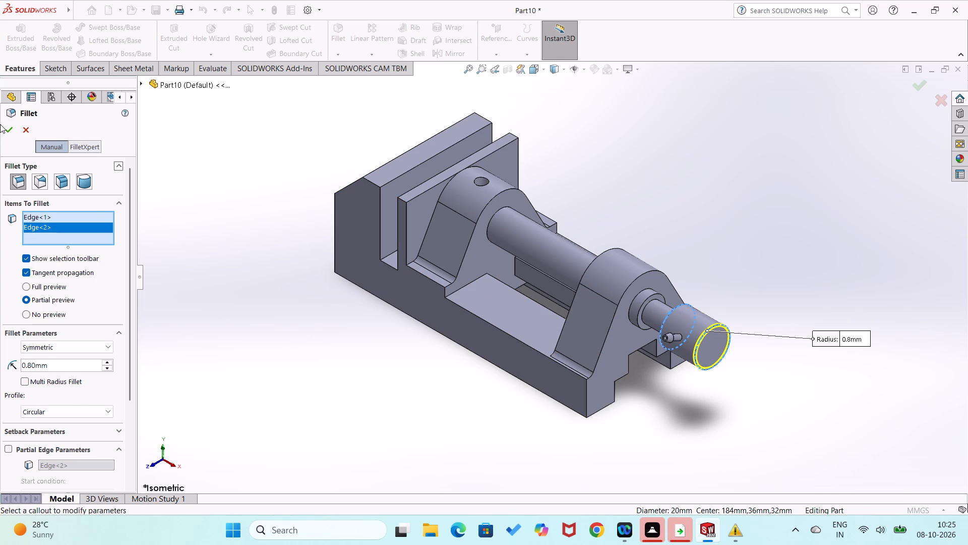
click(11, 132)
click(221, 287)
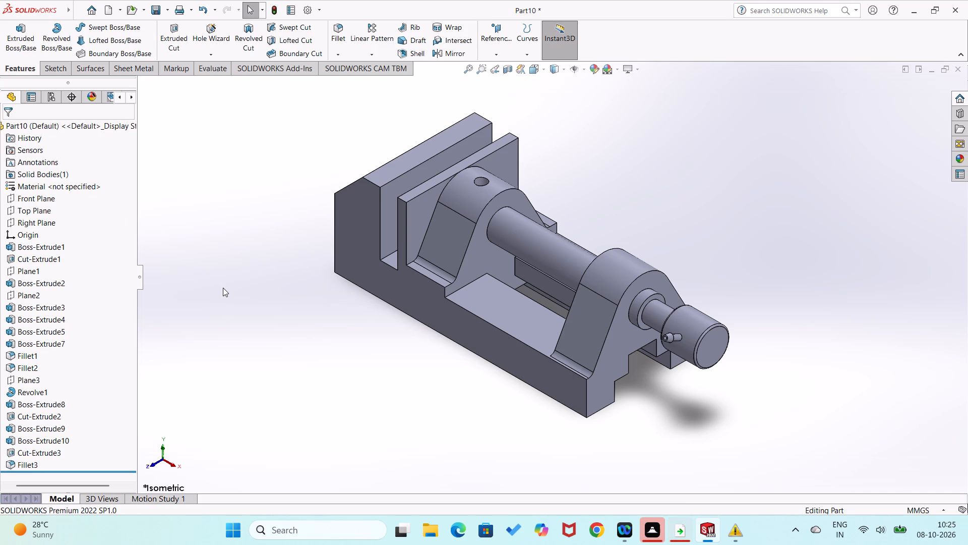
Fillet the outer circular edge of the shaft collar beside the end support with a 0.8 mm radius.
middle_drag(223, 288, 230, 314)
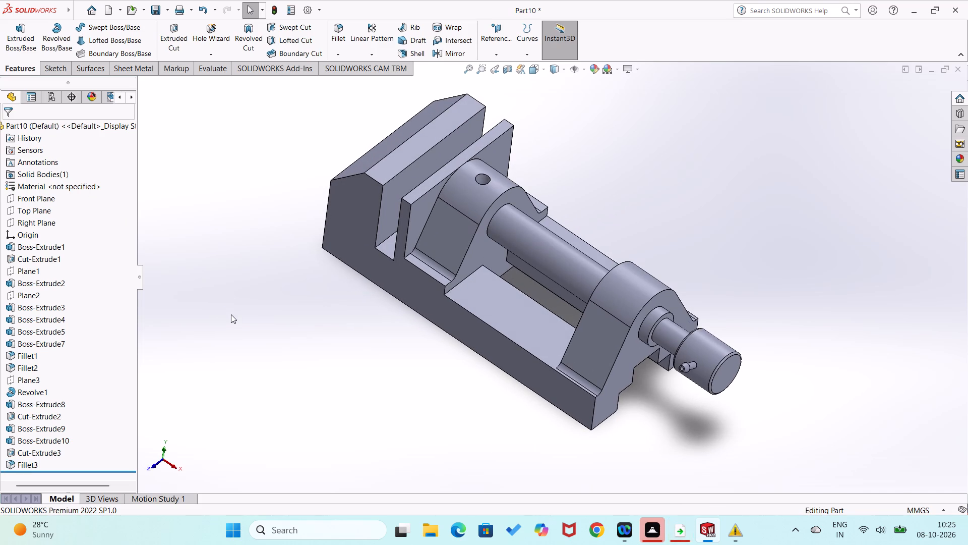
click(333, 54)
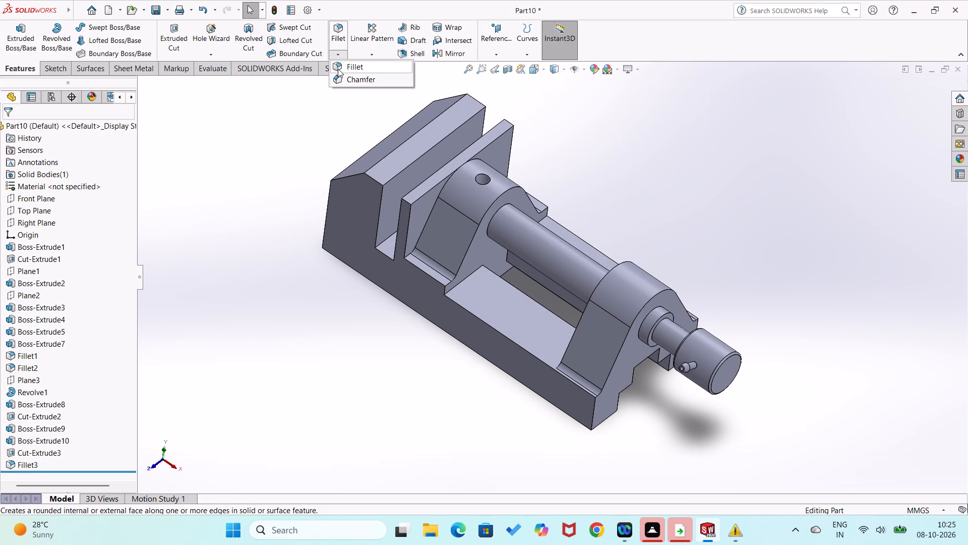
click(339, 65)
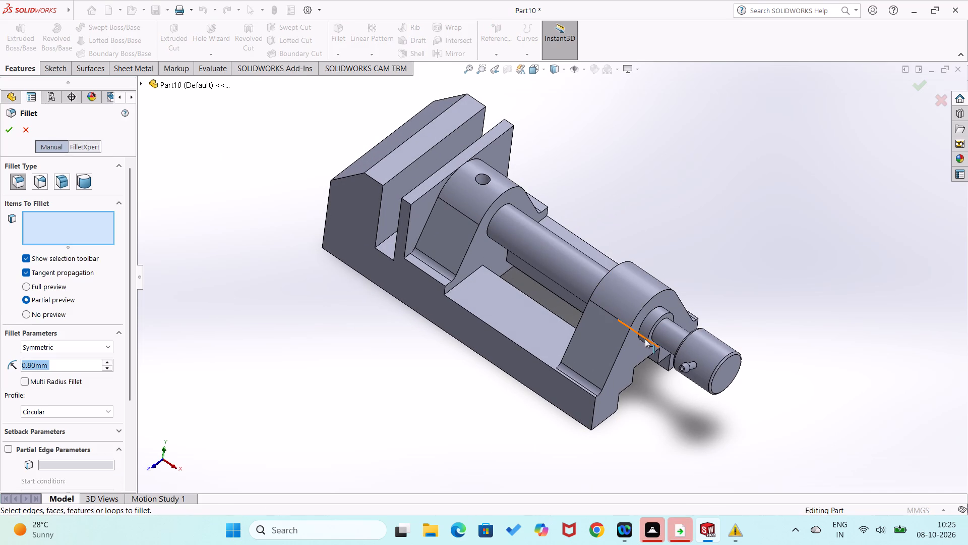
click(649, 342)
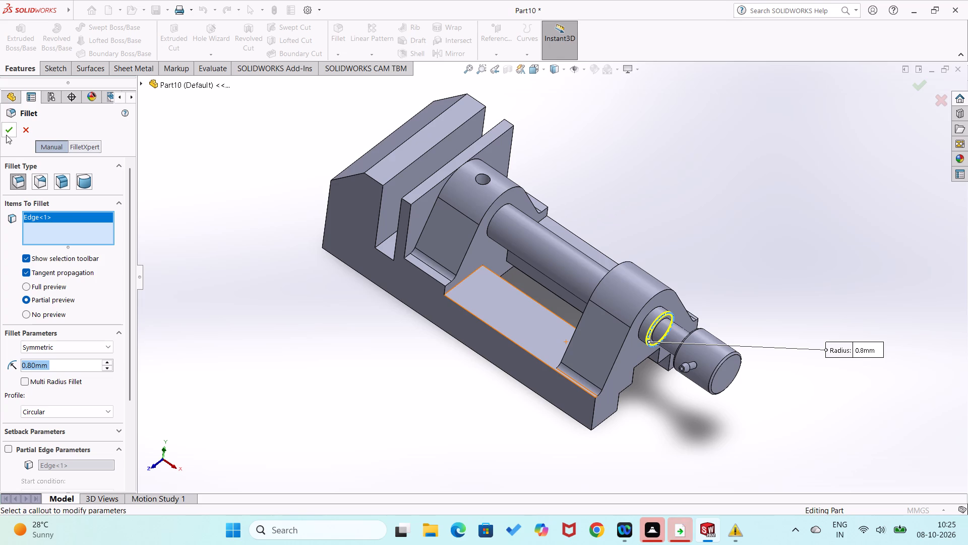
click(10, 133)
click(205, 286)
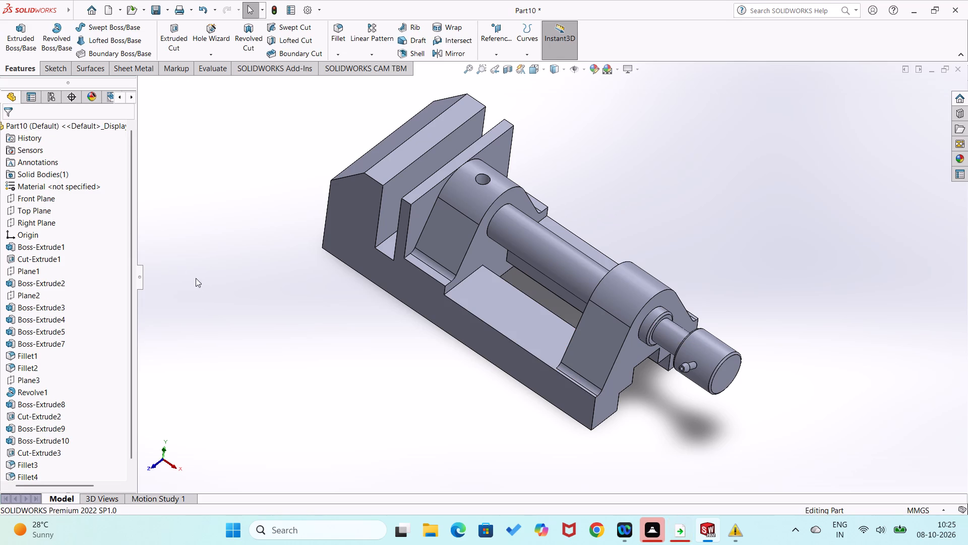
Edit the sketch of Boss-Extrude8, the knob at the handle bar's end, and set its circle's diameter to 6 mm.
middle_drag(190, 277, 138, 260)
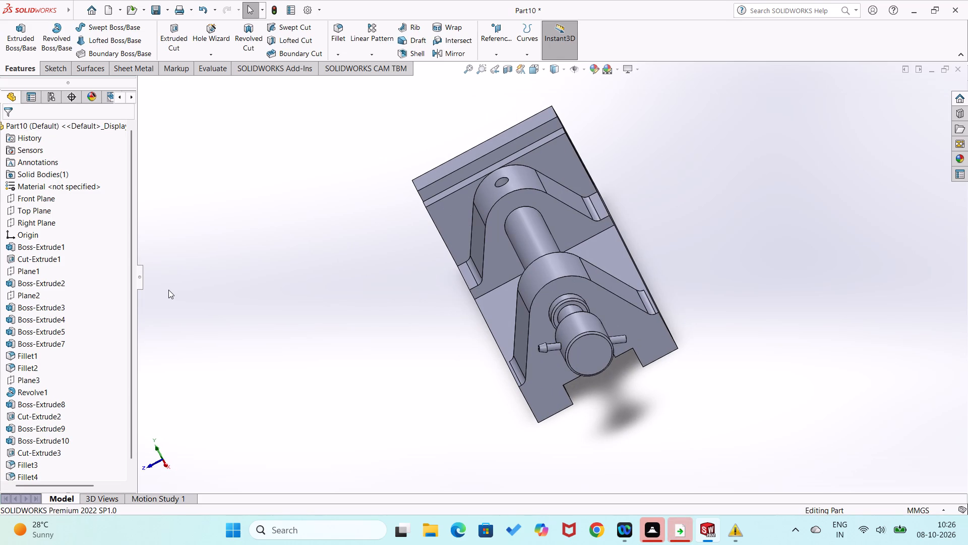
key(ctrl+7)
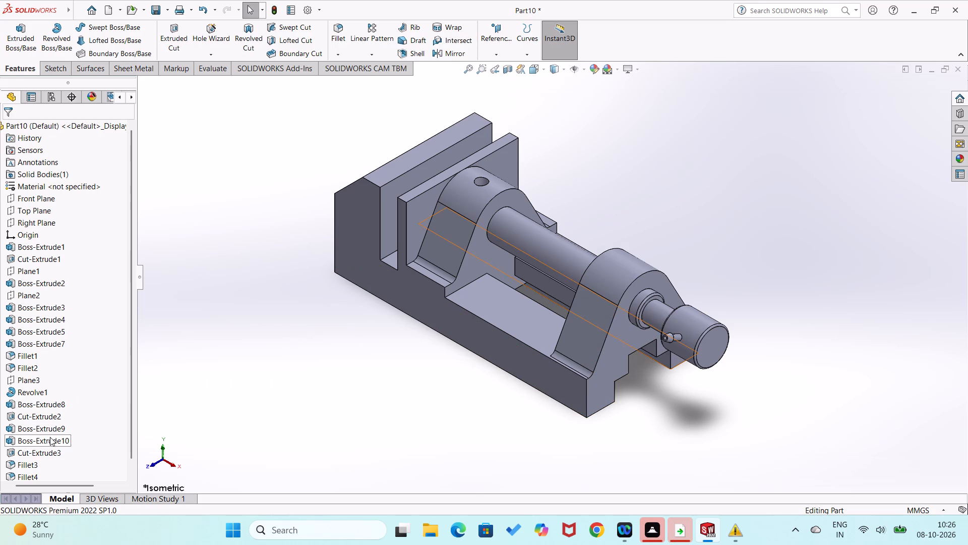
scroll(44, 430, down, 2)
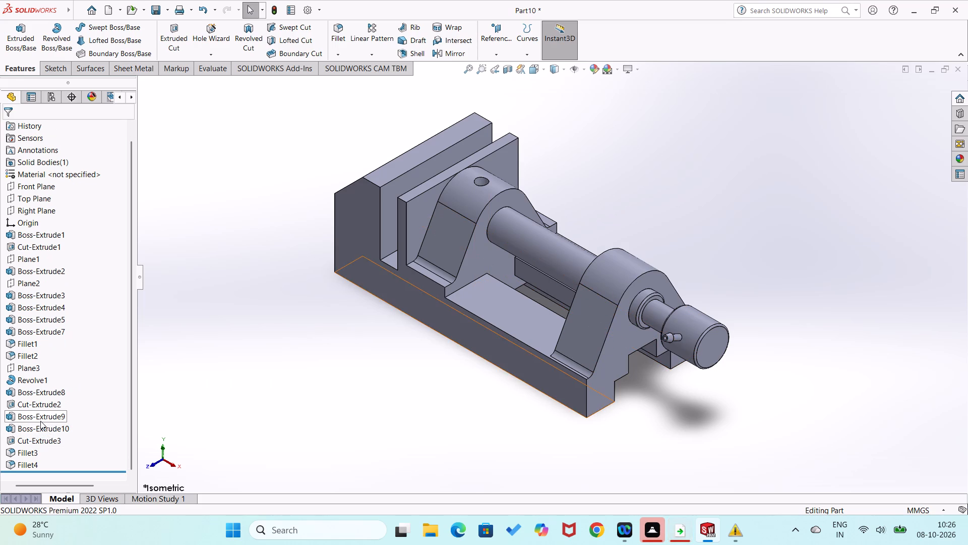
right_click(32, 394)
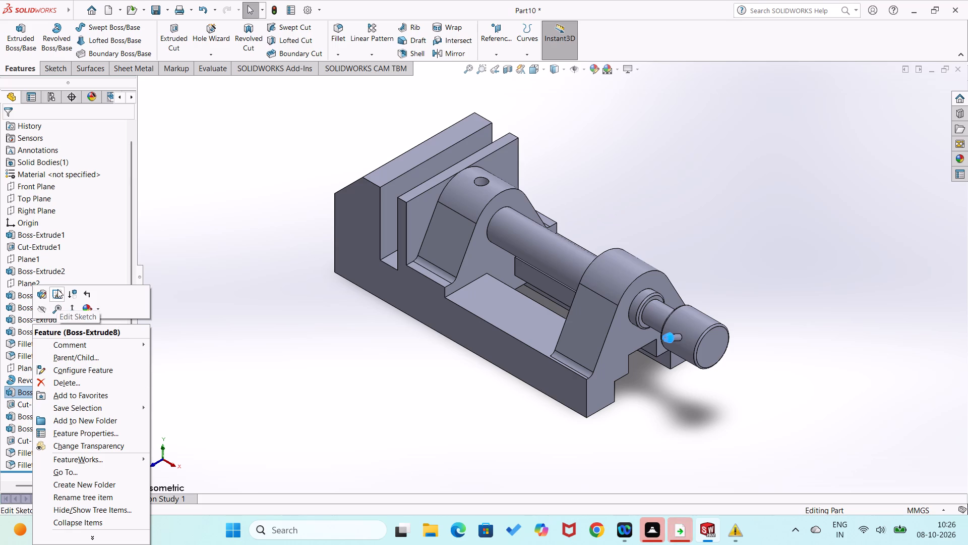
click(57, 289)
scroll(701, 327, down, 3)
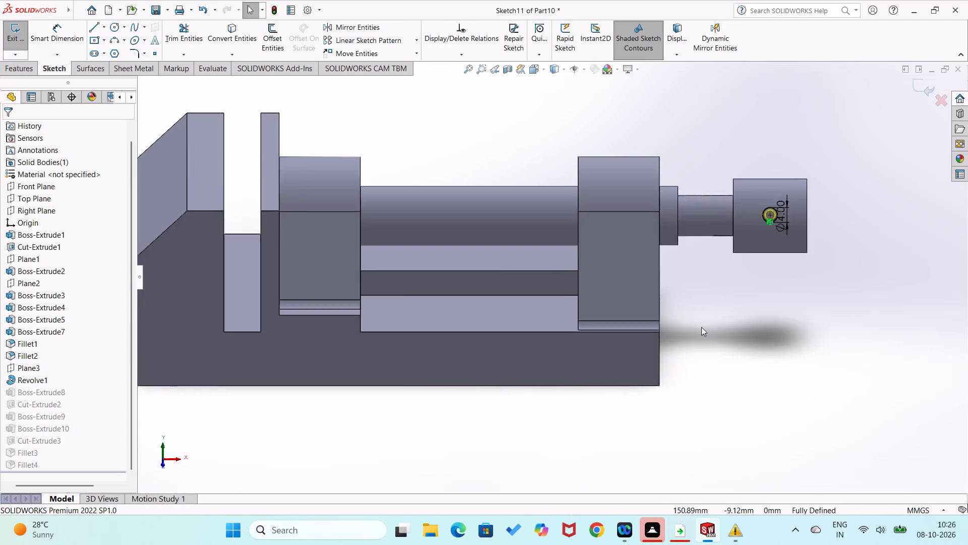
scroll(701, 327, down, 1)
scroll(737, 305, down, 2)
double_click(812, 94)
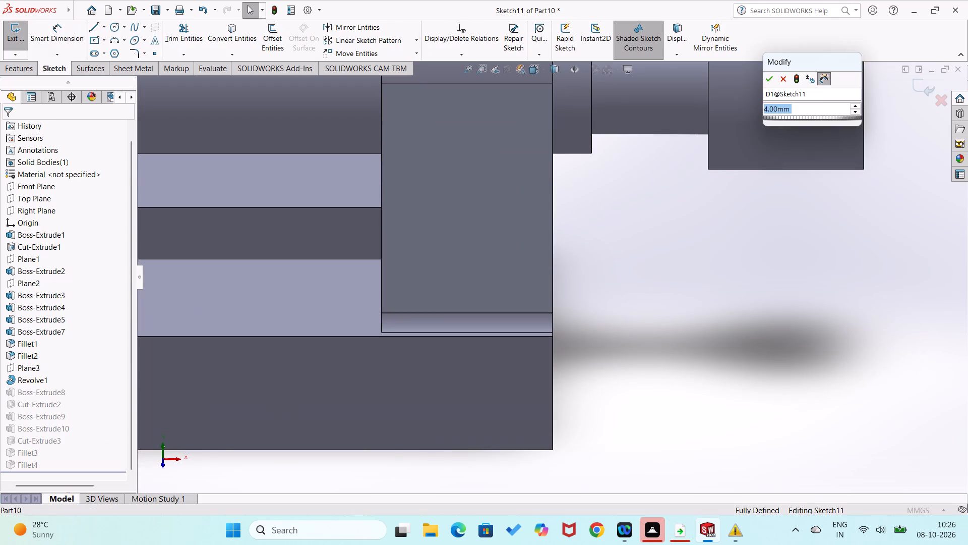
key(6)
key(Return)
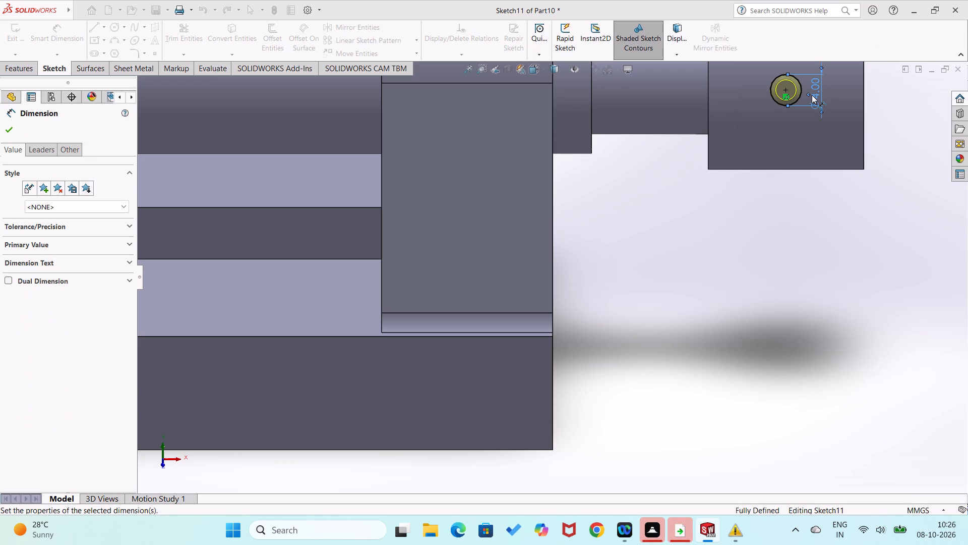
click(8, 130)
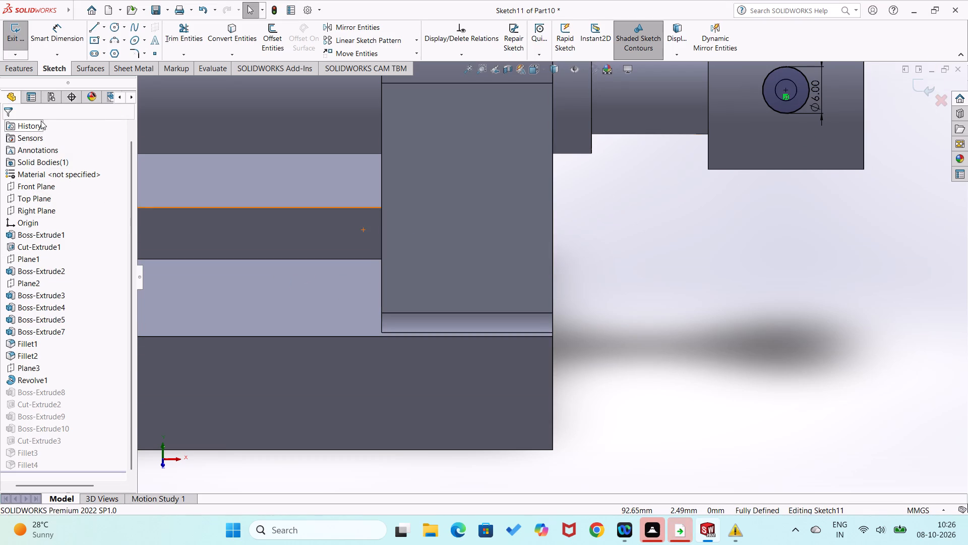
click(0, 32)
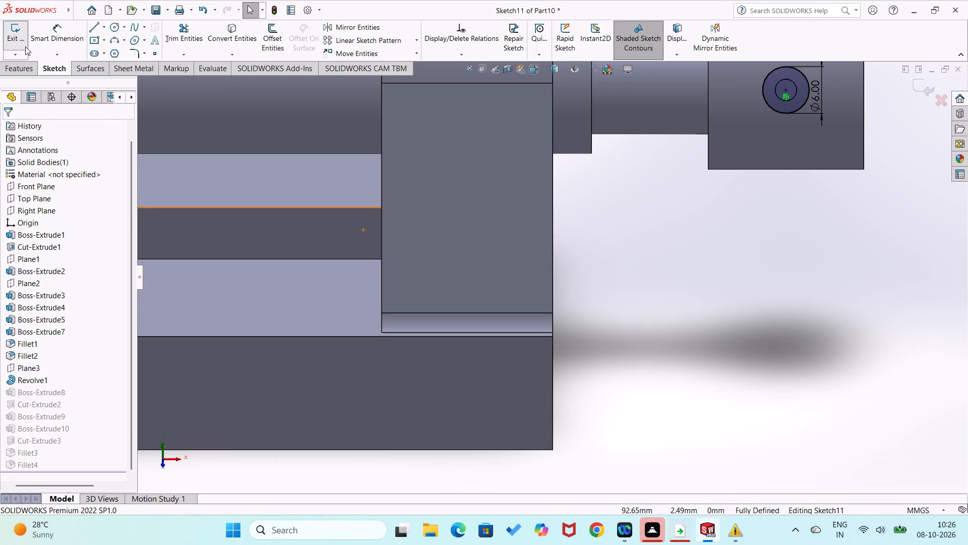
click(19, 36)
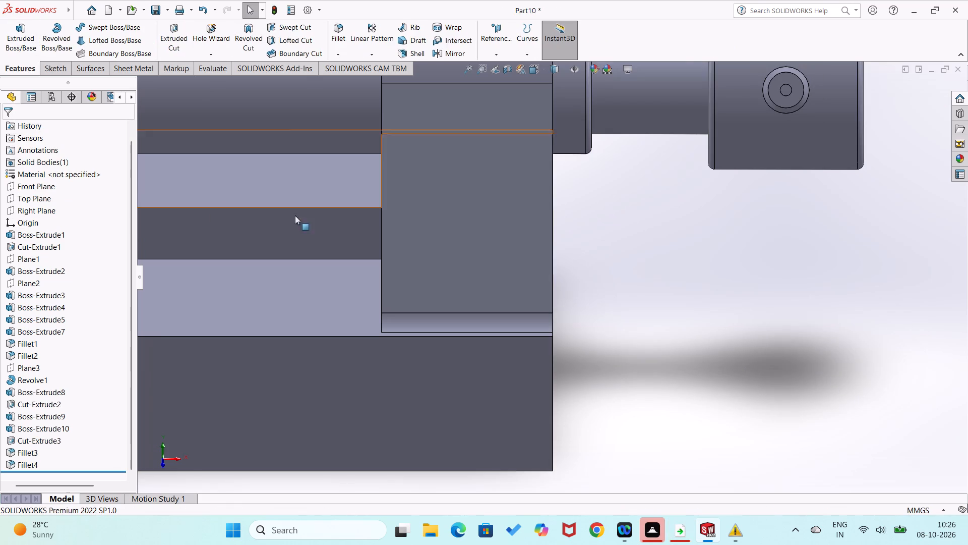
Examine the handle bar's knob and its plain end on the shaft head from several angles.
scroll(610, 343, up, 3)
middle_drag(600, 359, 538, 408)
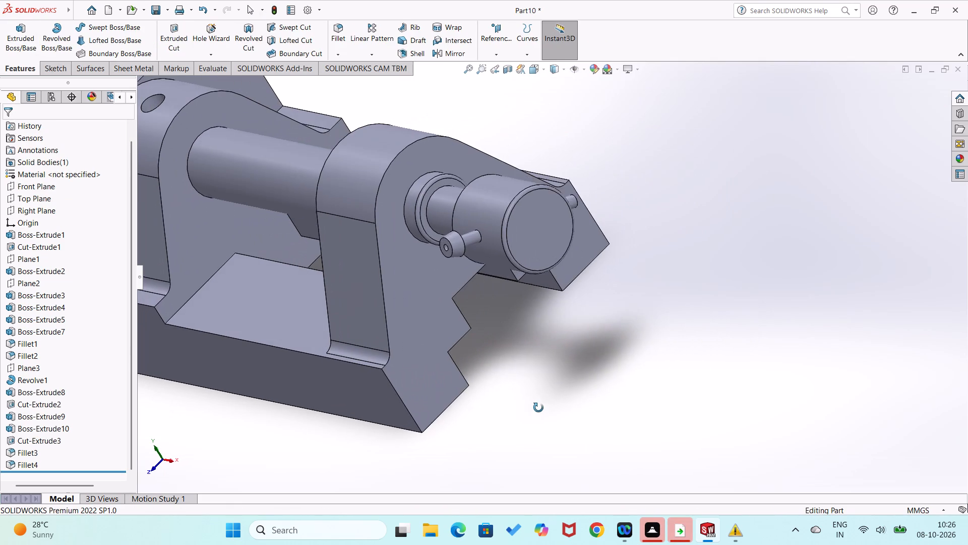
middle_drag(538, 408, 538, 408)
middle_drag(530, 386, 438, 422)
scroll(359, 284, down, 1)
middle_drag(340, 312, 302, 387)
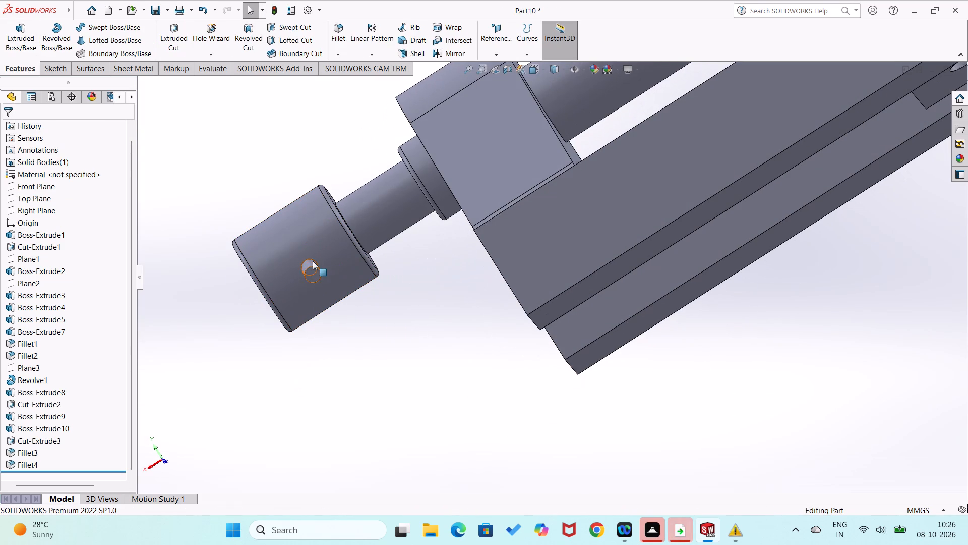
right_click(314, 266)
click(277, 337)
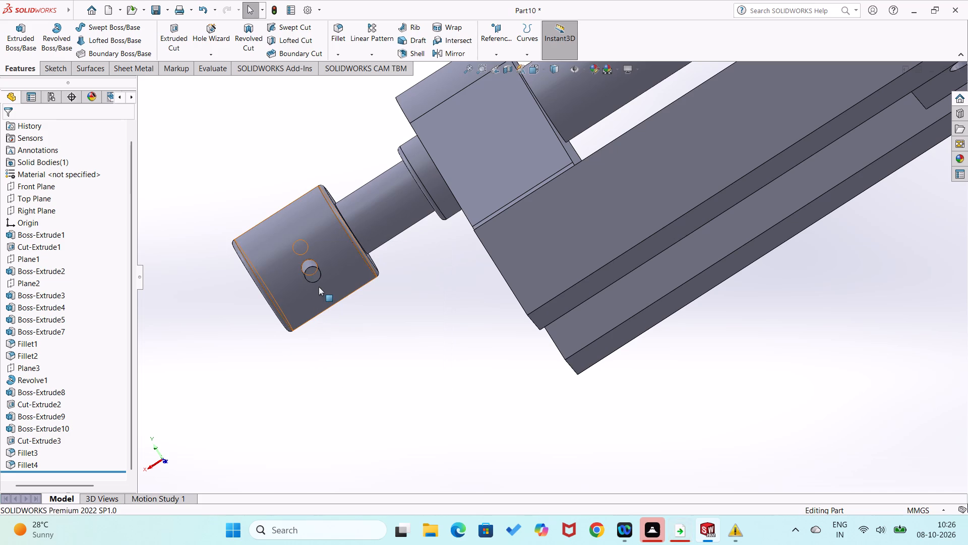
right_click(313, 277)
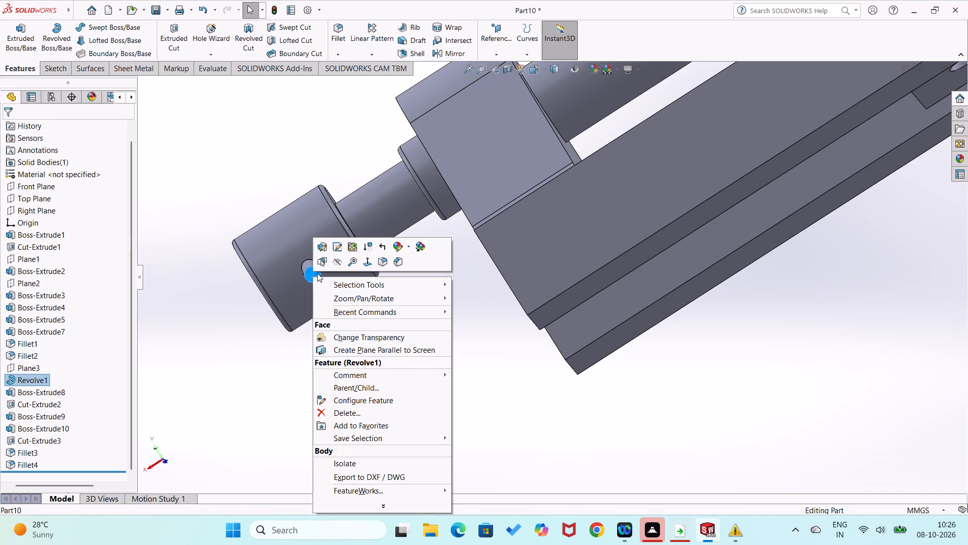
click(272, 379)
middle_drag(278, 381, 341, 481)
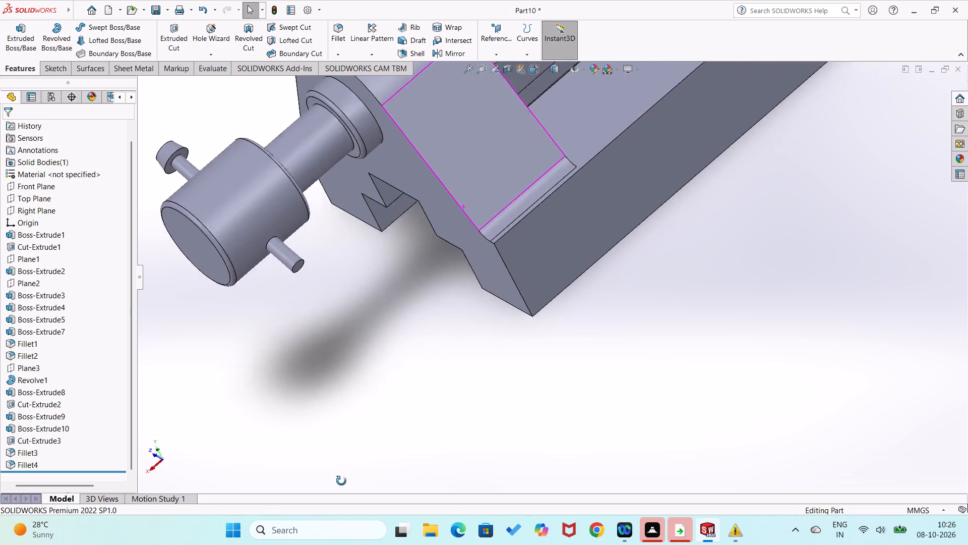
middle_drag(341, 481, 350, 496)
right_click(301, 274)
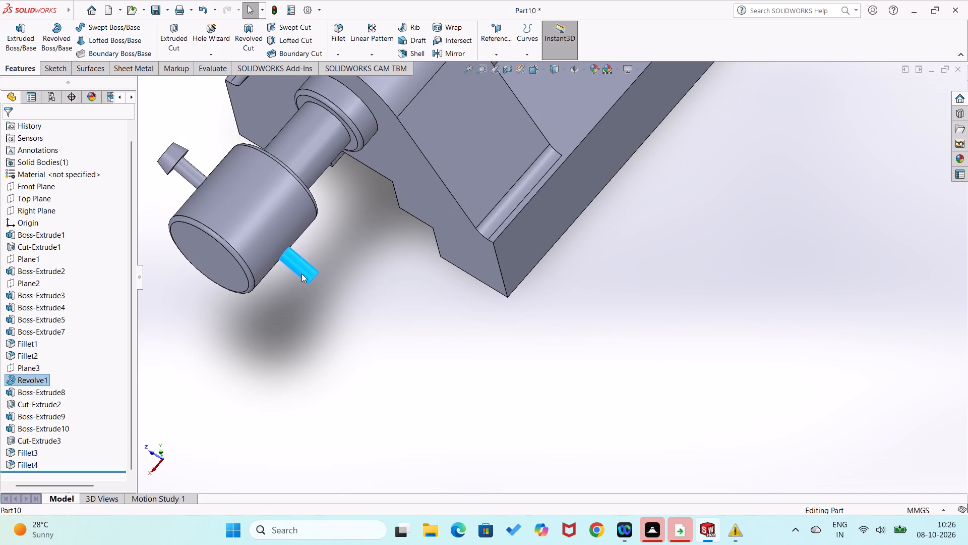
click(276, 331)
middle_drag(294, 321, 245, 265)
right_click(218, 232)
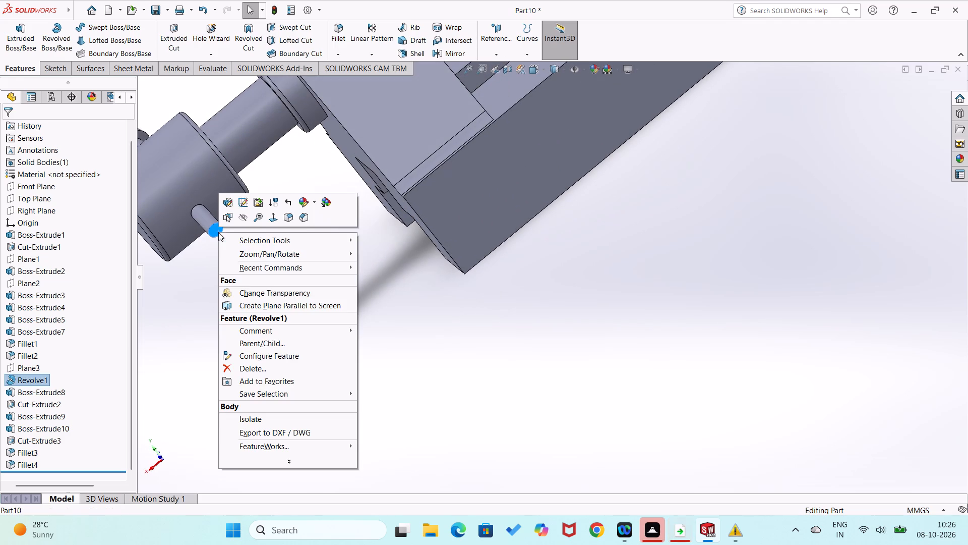
click(187, 291)
middle_drag(186, 291, 172, 252)
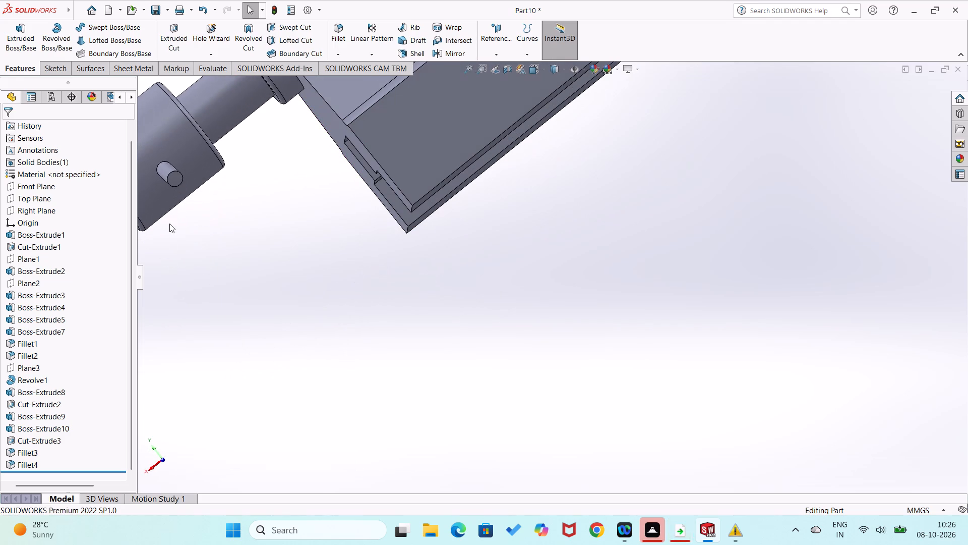
right_click(183, 177)
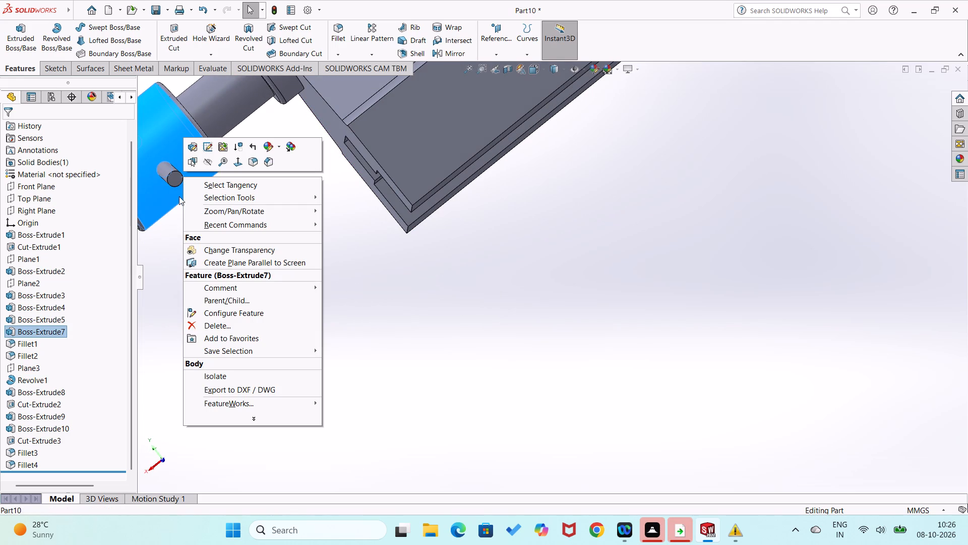
click(378, 344)
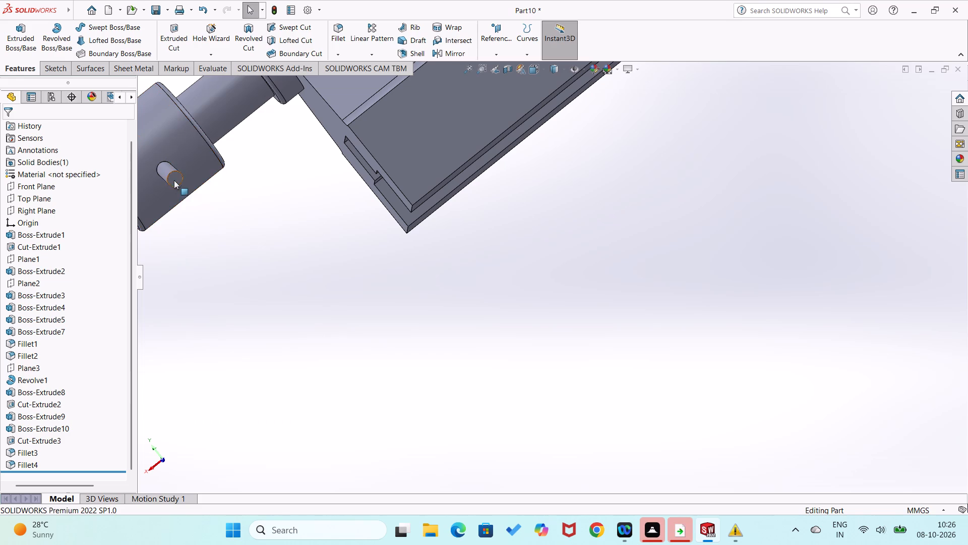
right_click(174, 177)
click(361, 311)
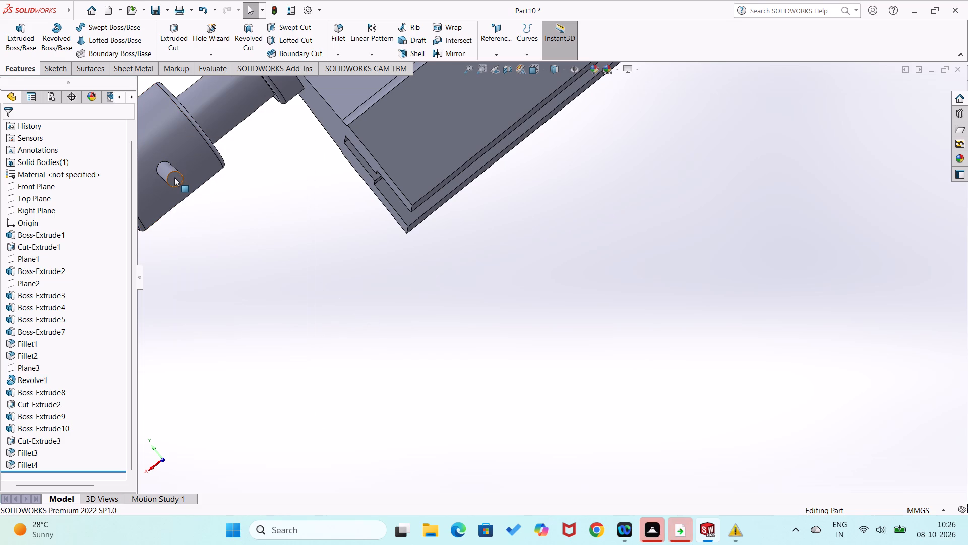
right_click(175, 170)
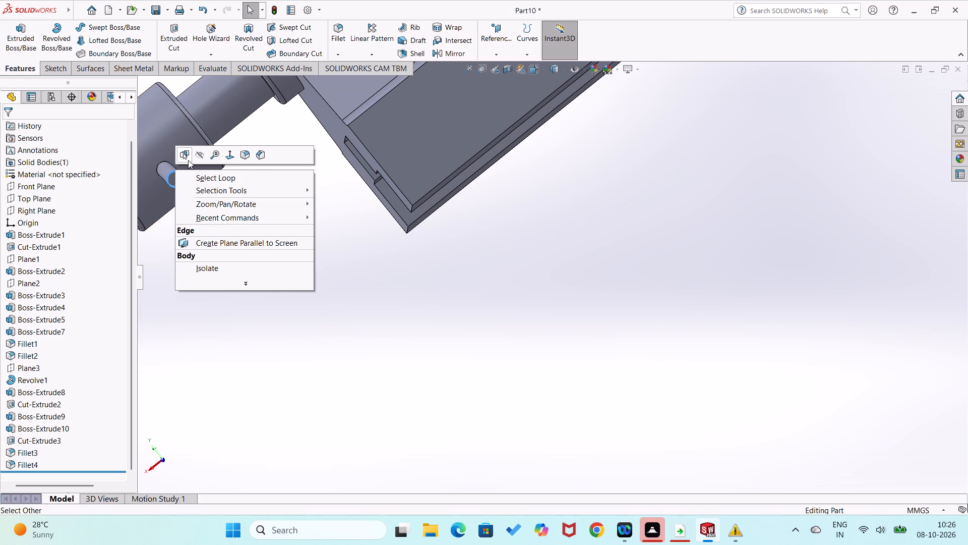
click(223, 306)
middle_drag(205, 265, 231, 305)
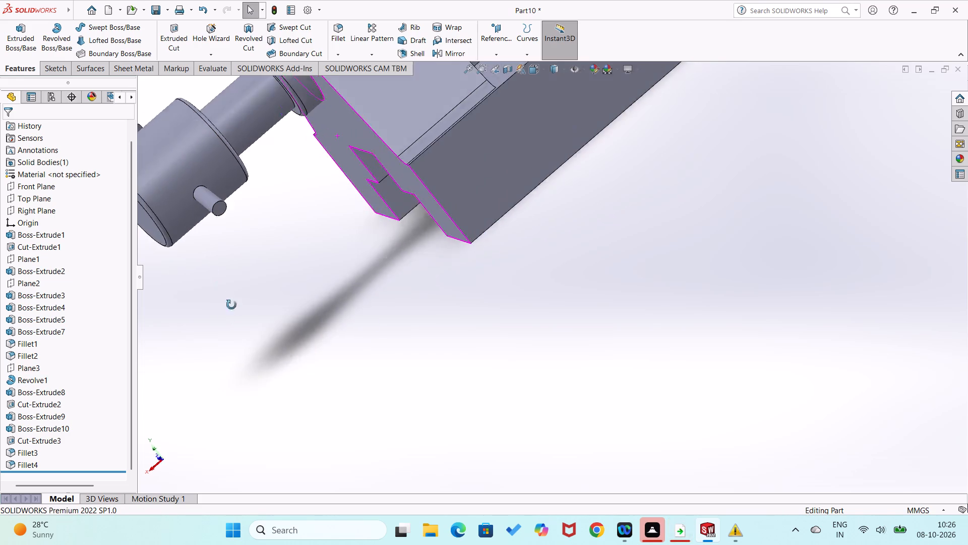
middle_drag(231, 305, 266, 369)
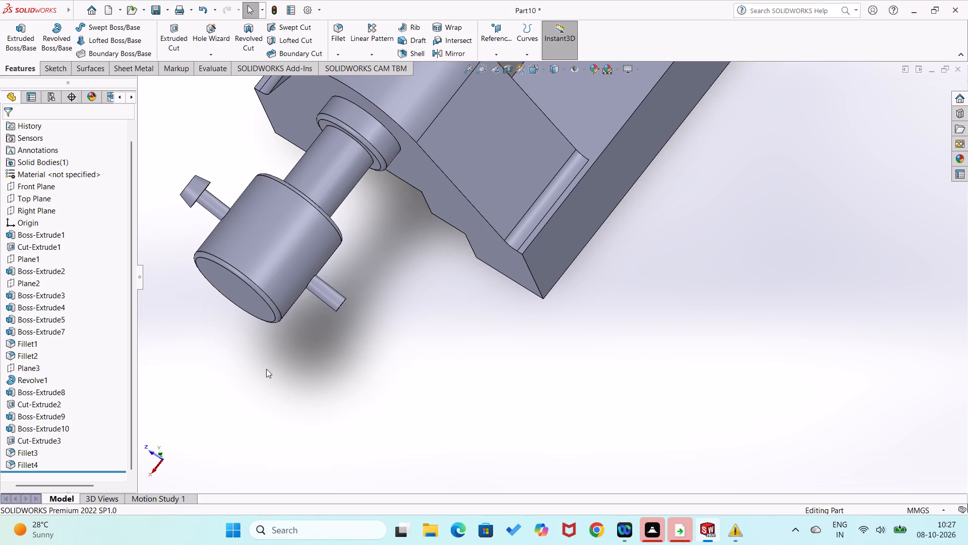
middle_drag(267, 369, 273, 373)
scroll(276, 372, up, 3)
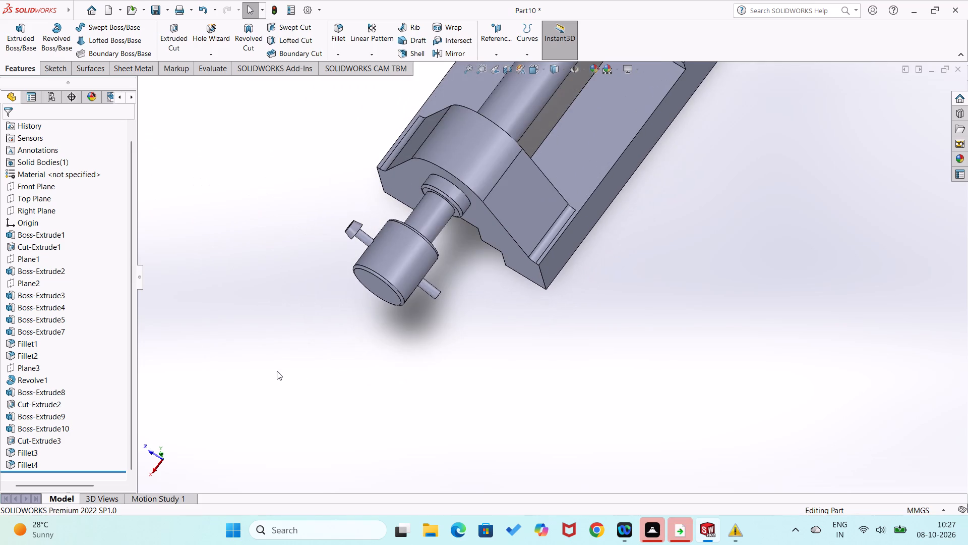
middle_drag(277, 370, 339, 388)
scroll(324, 369, up, 3)
scroll(366, 302, up, 1)
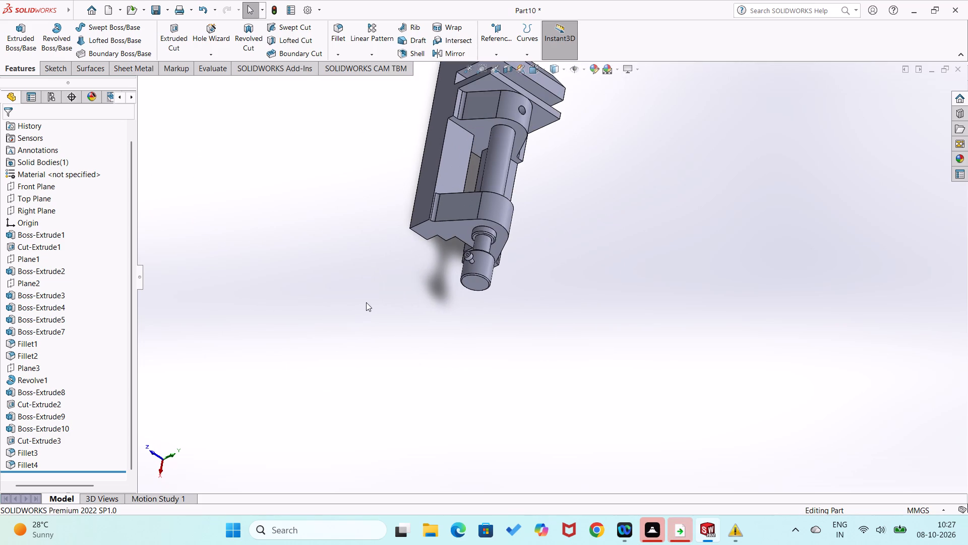
scroll(381, 253, up, 1)
scroll(382, 256, down, 1)
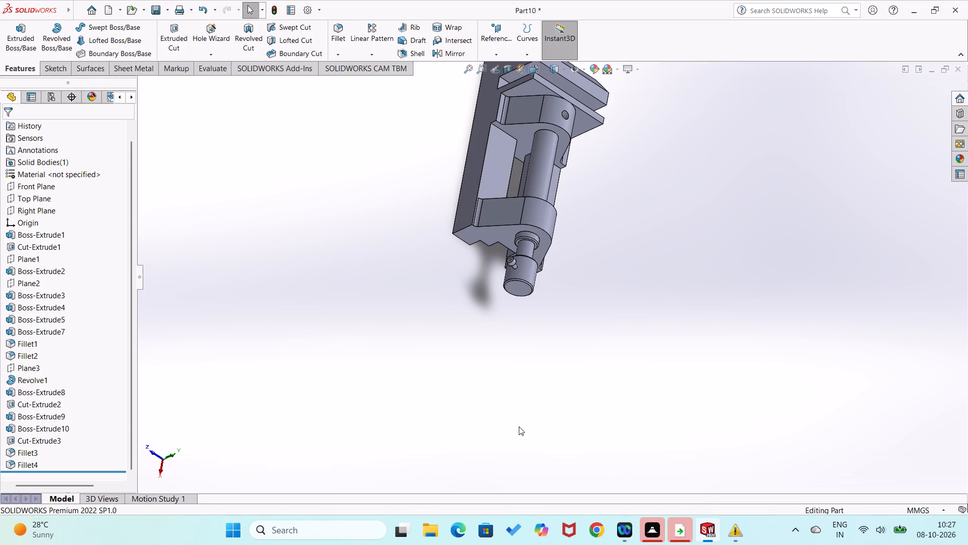
Return the vise to the isometric view and save the part in Documents under the file name assembly.
key(ctrl+7)
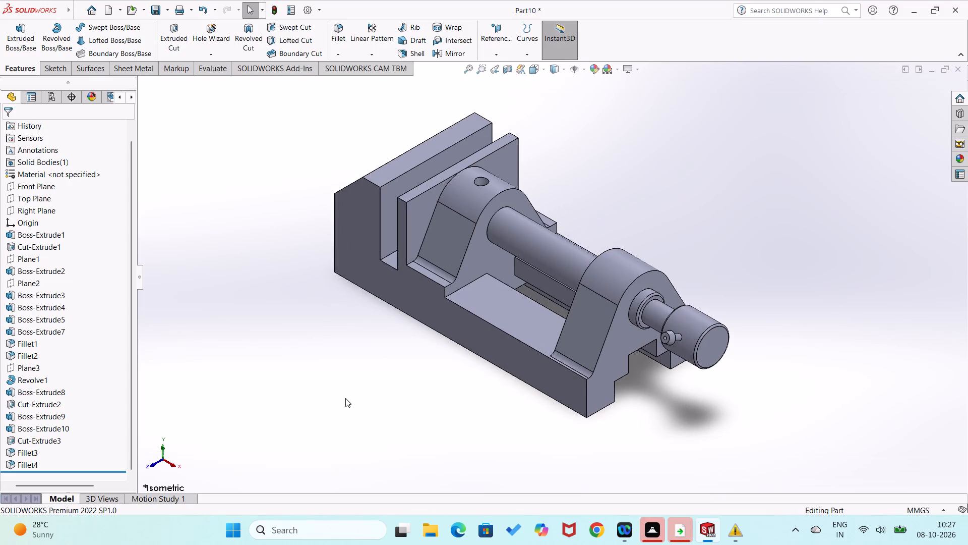
key(ctrl+s)
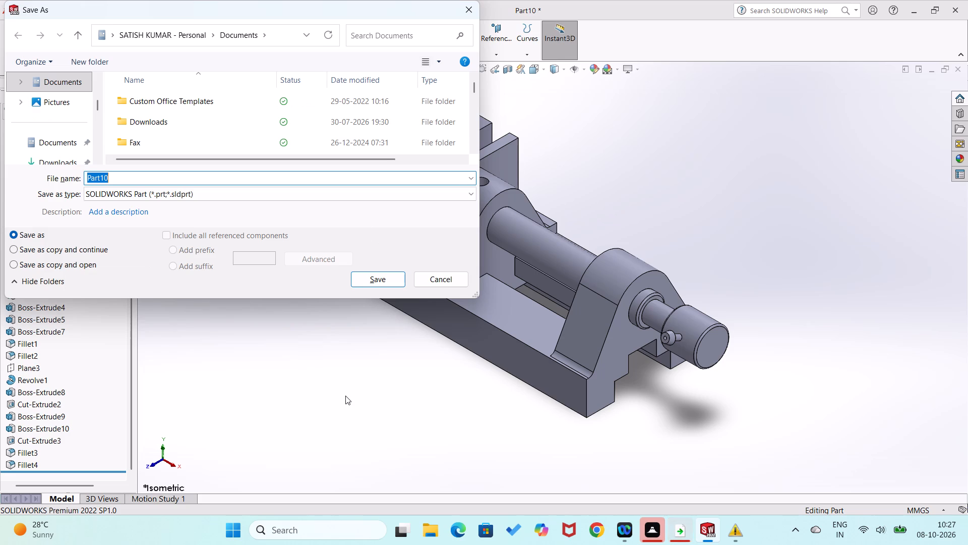
text(ass)
key(e)
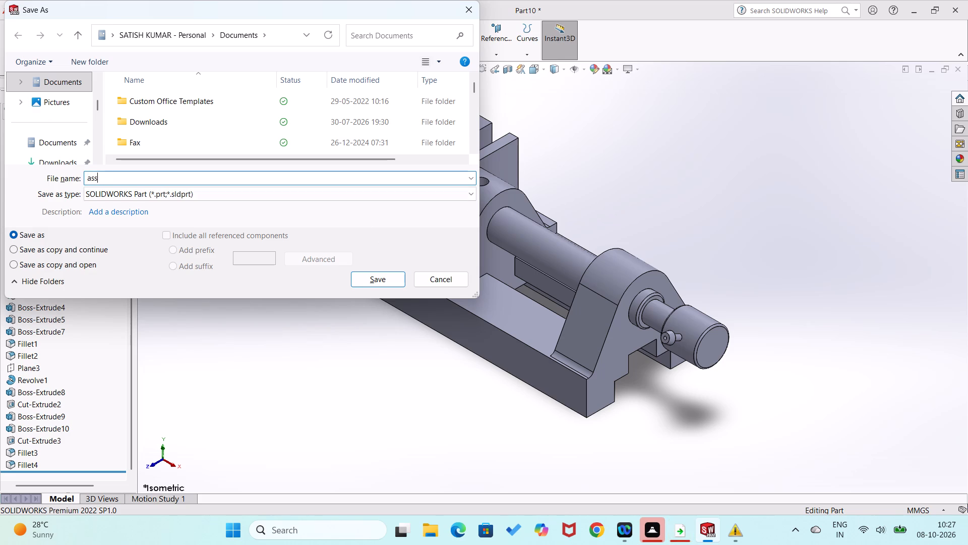
key(m)
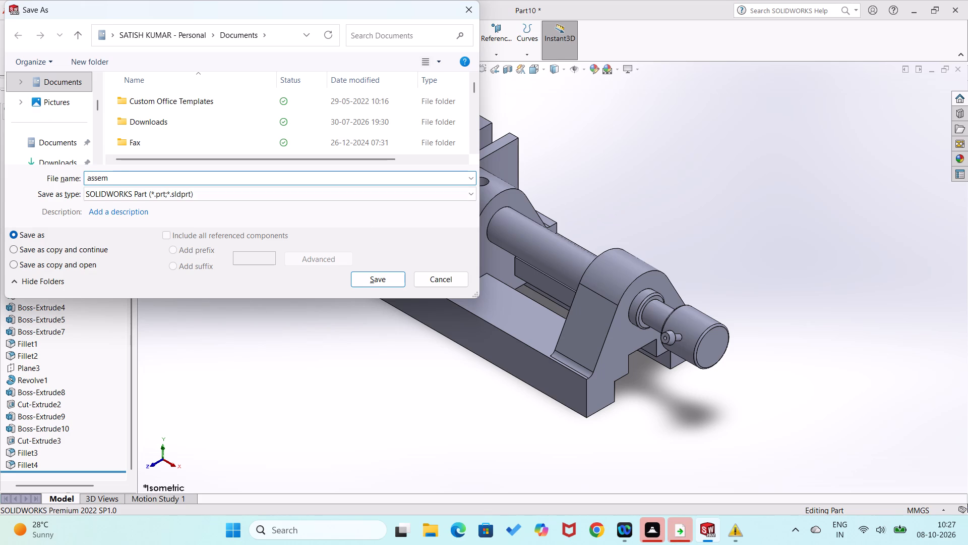
text(bly)
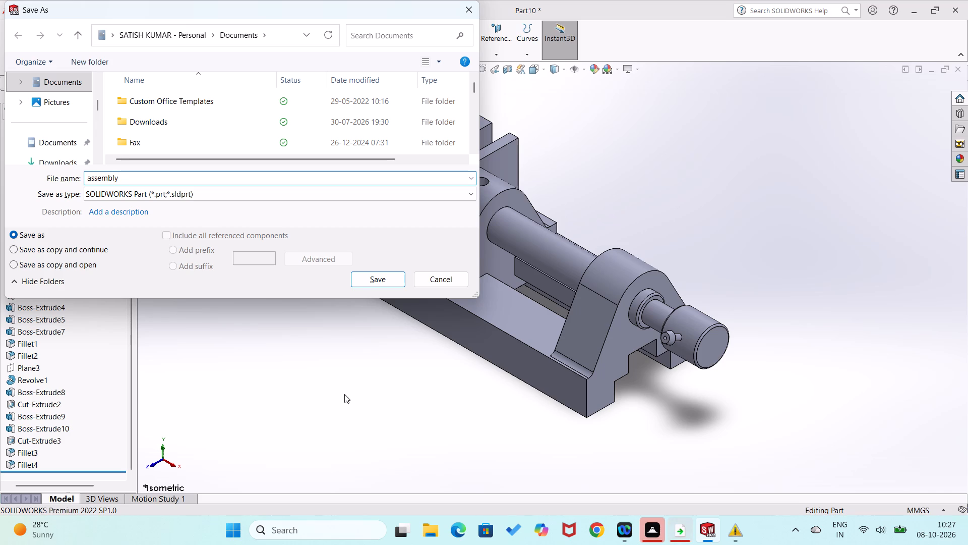
click(384, 278)
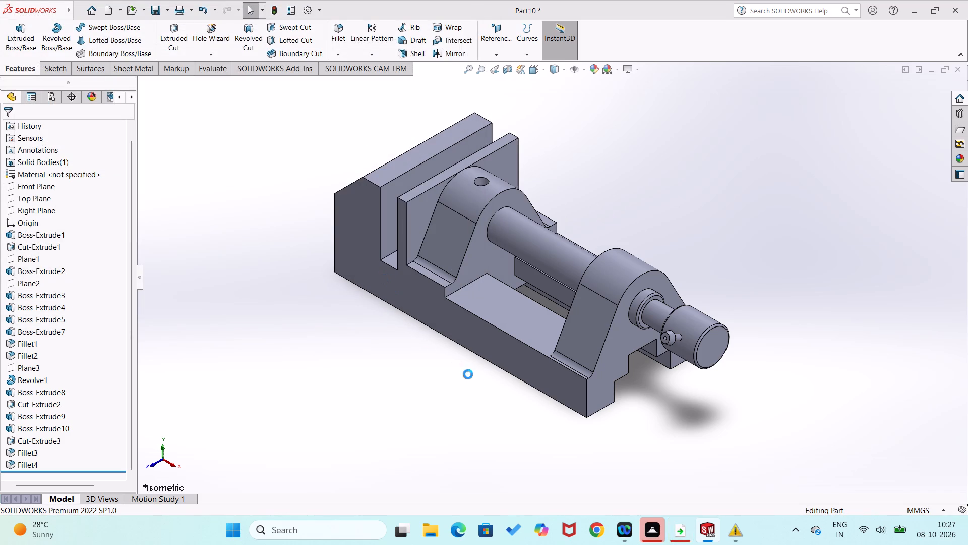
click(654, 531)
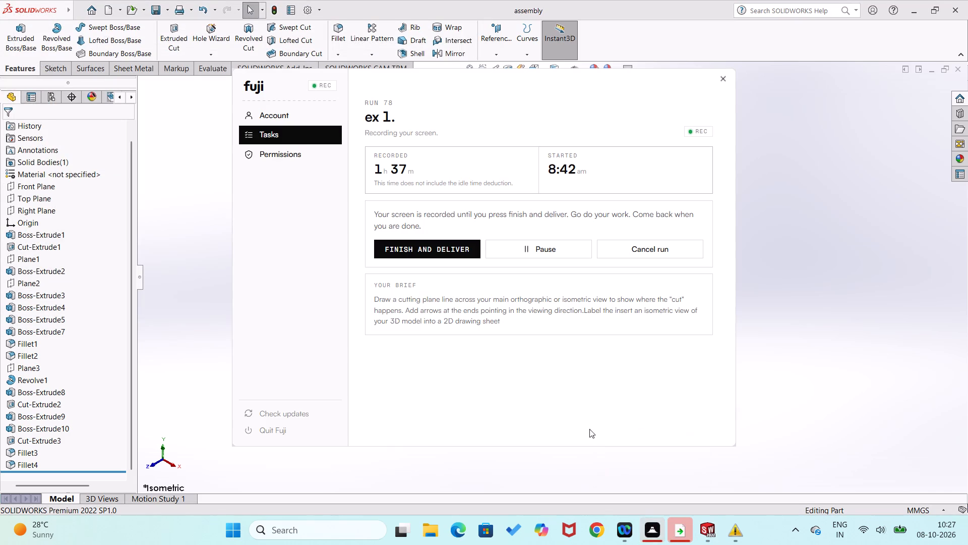